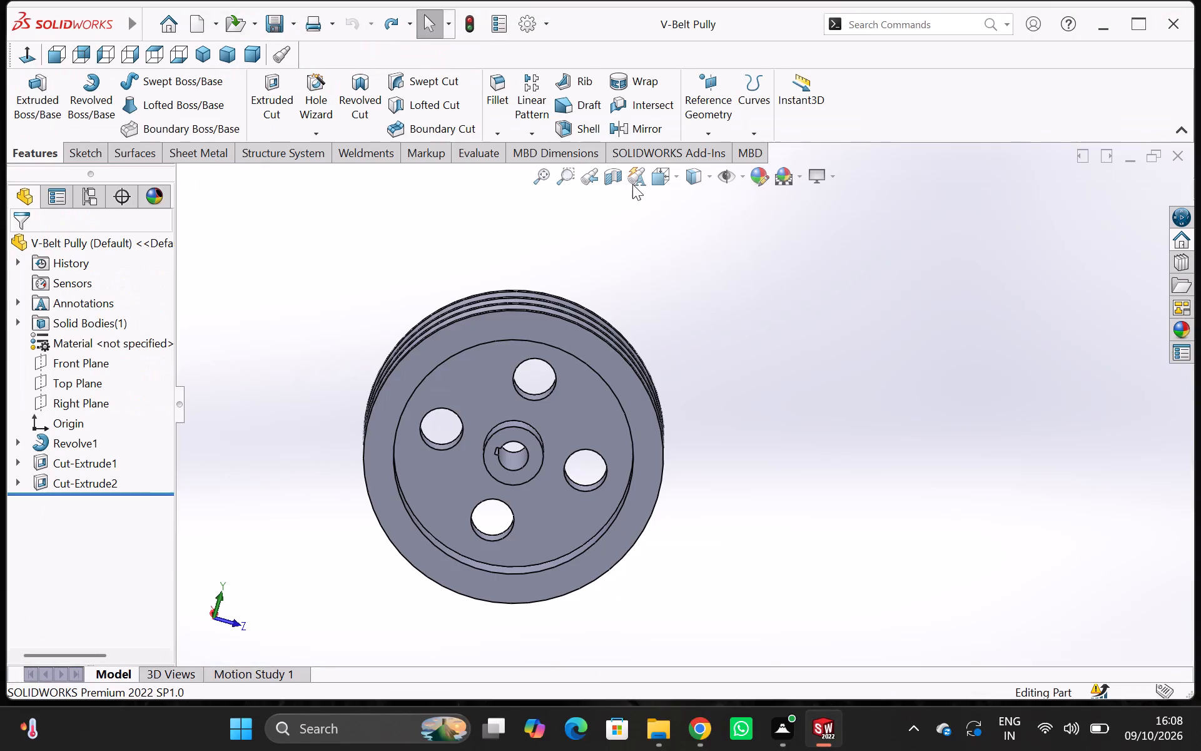
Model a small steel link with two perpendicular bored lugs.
Close the V-Belt Pully part and create a new part document.
left_click(1186, 160)
left_click(575, 394)
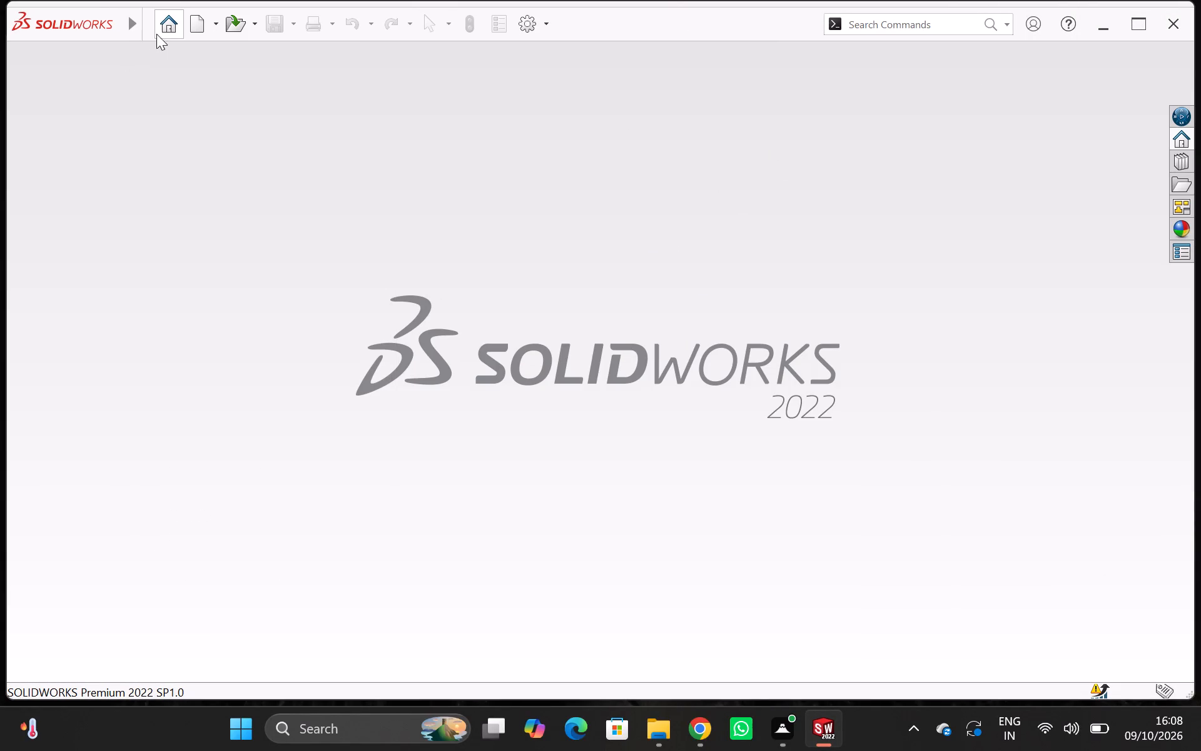
left_click(168, 23)
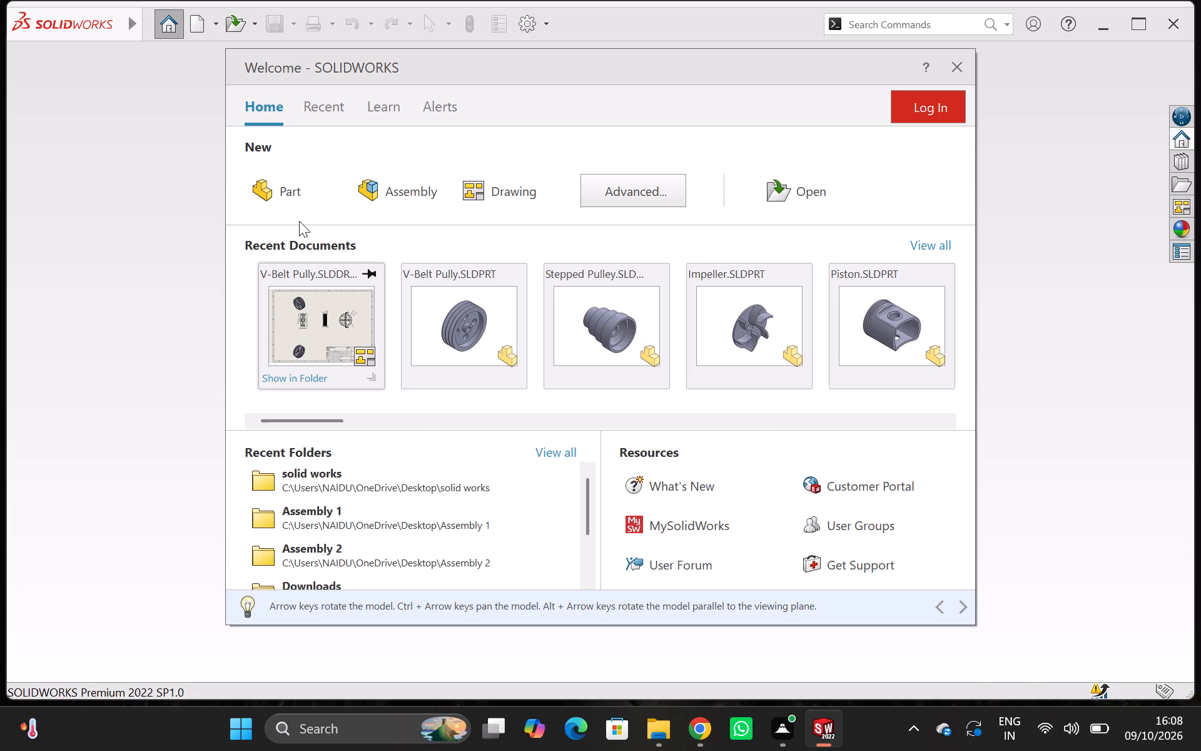
left_click(291, 206)
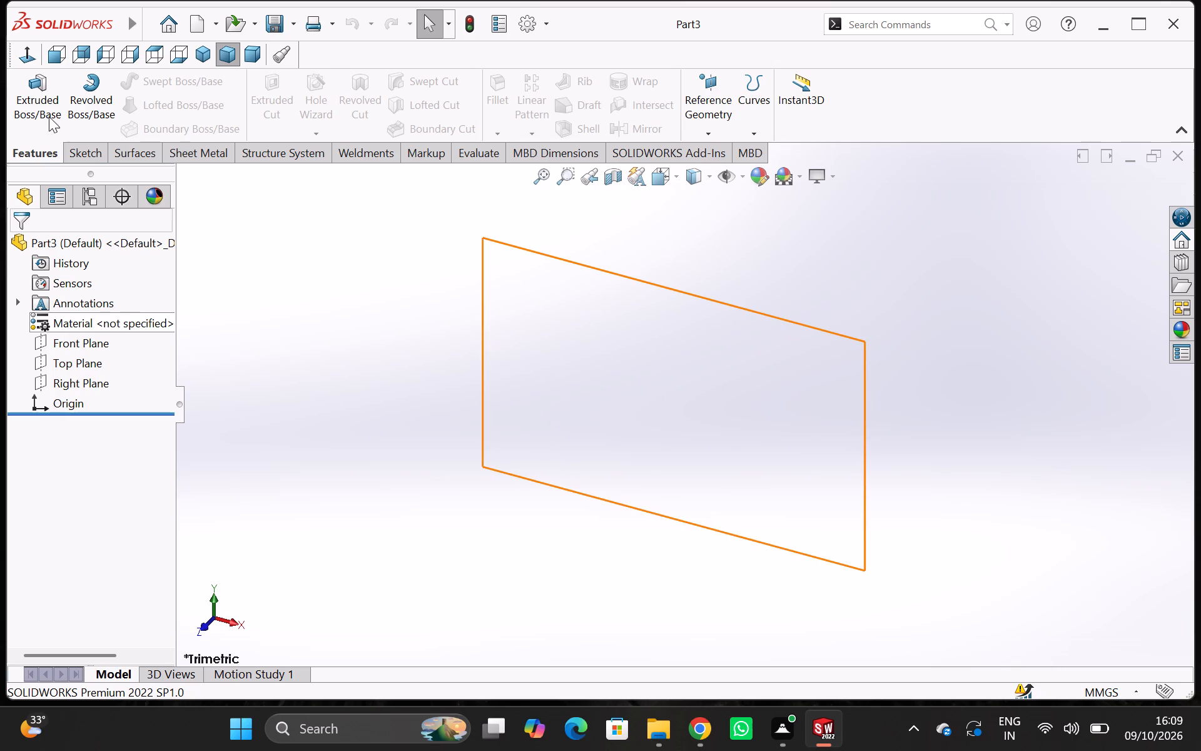
On the Front Plane, sketch a center rectangle centred on the origin, about 36 mm high.
left_click(98, 147)
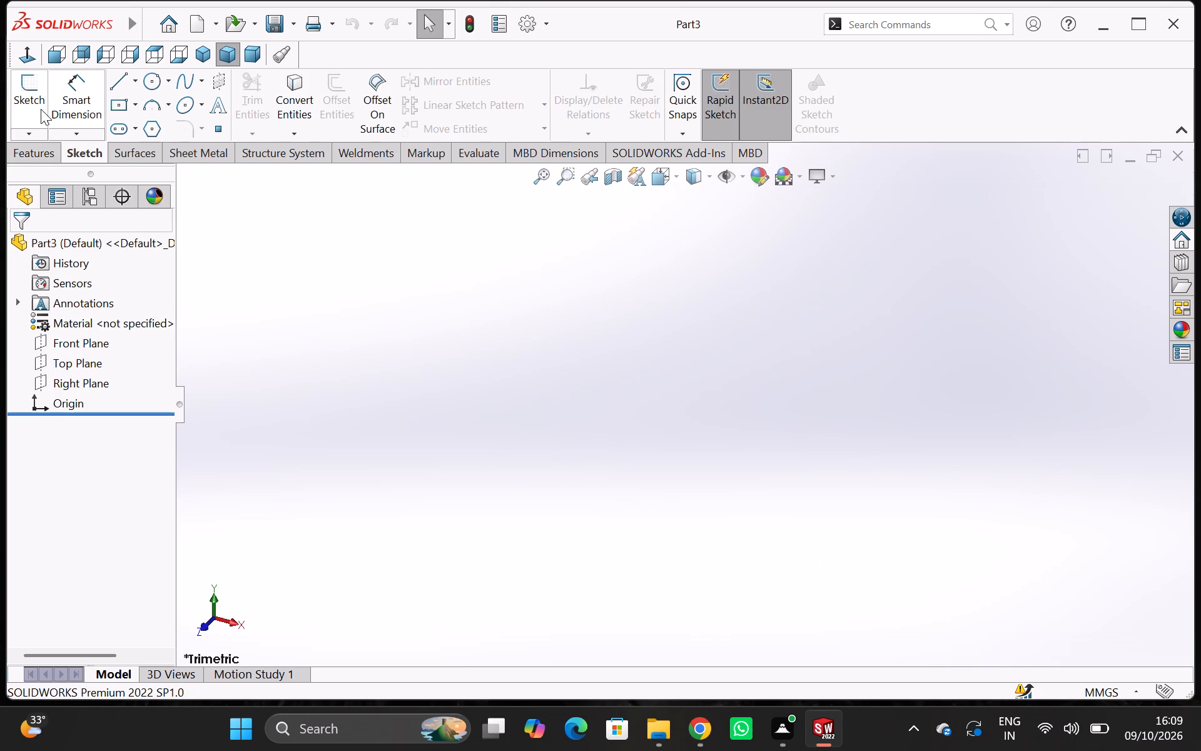
left_click(41, 109)
left_click(536, 250)
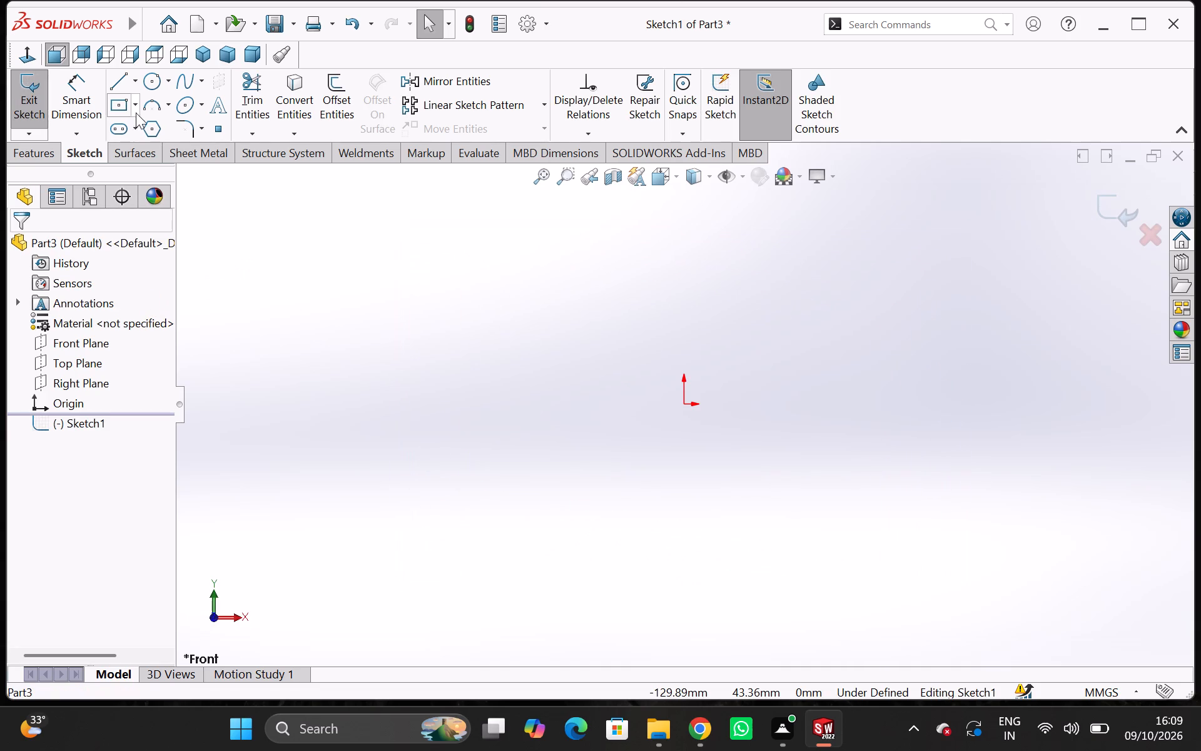
left_click(128, 111)
left_click(686, 404)
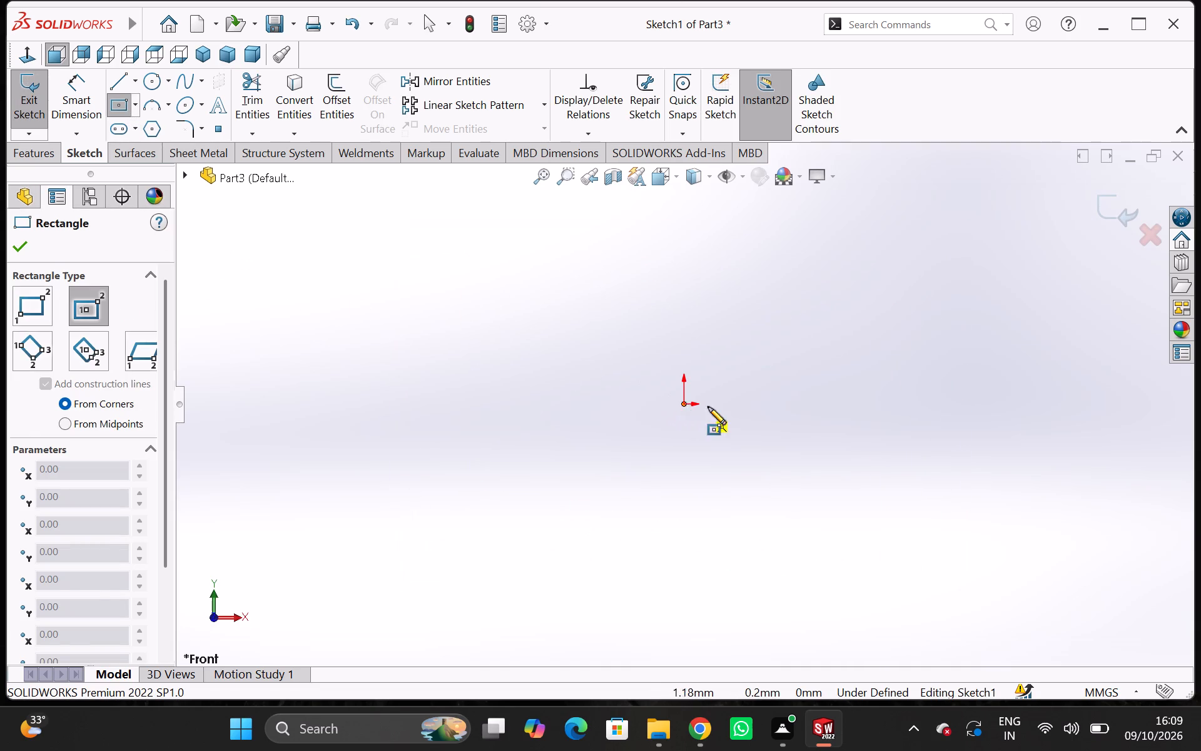
left_click(786, 461)
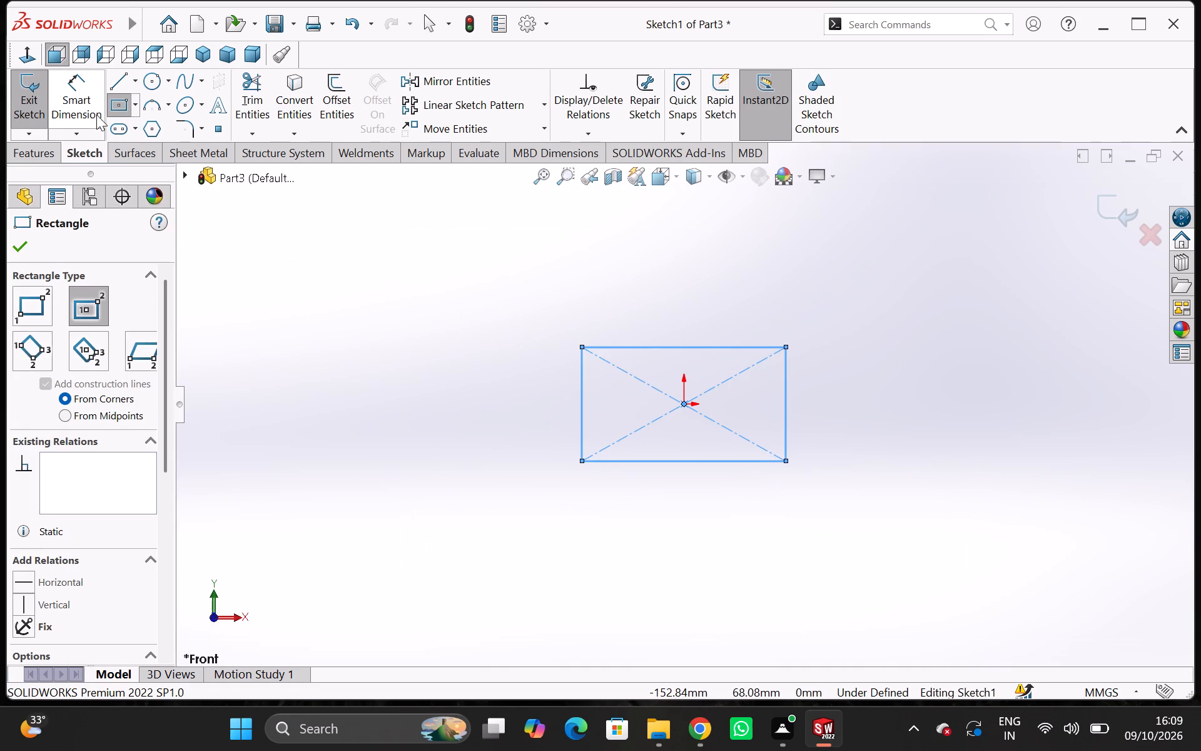
Dimension the rectangle 20 mm high and 36 mm wide, and finish the sketch.
left_click(101, 114)
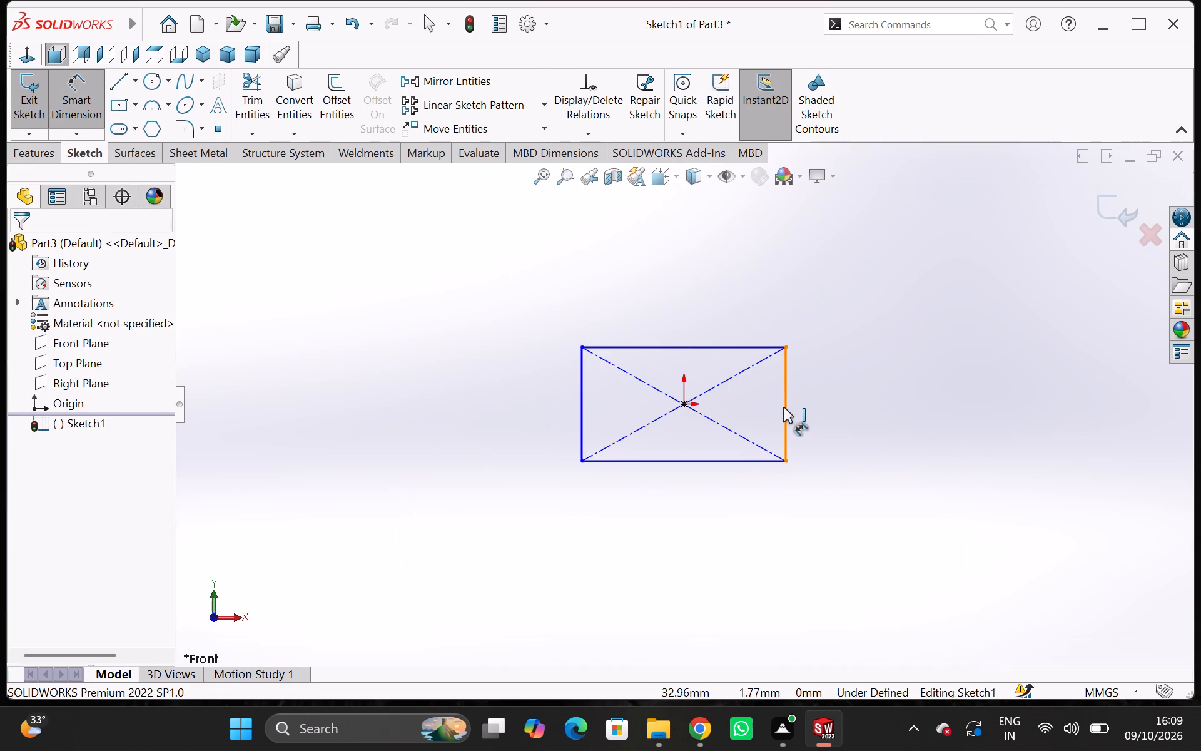
left_click(783, 407)
left_click(826, 399)
key("1")
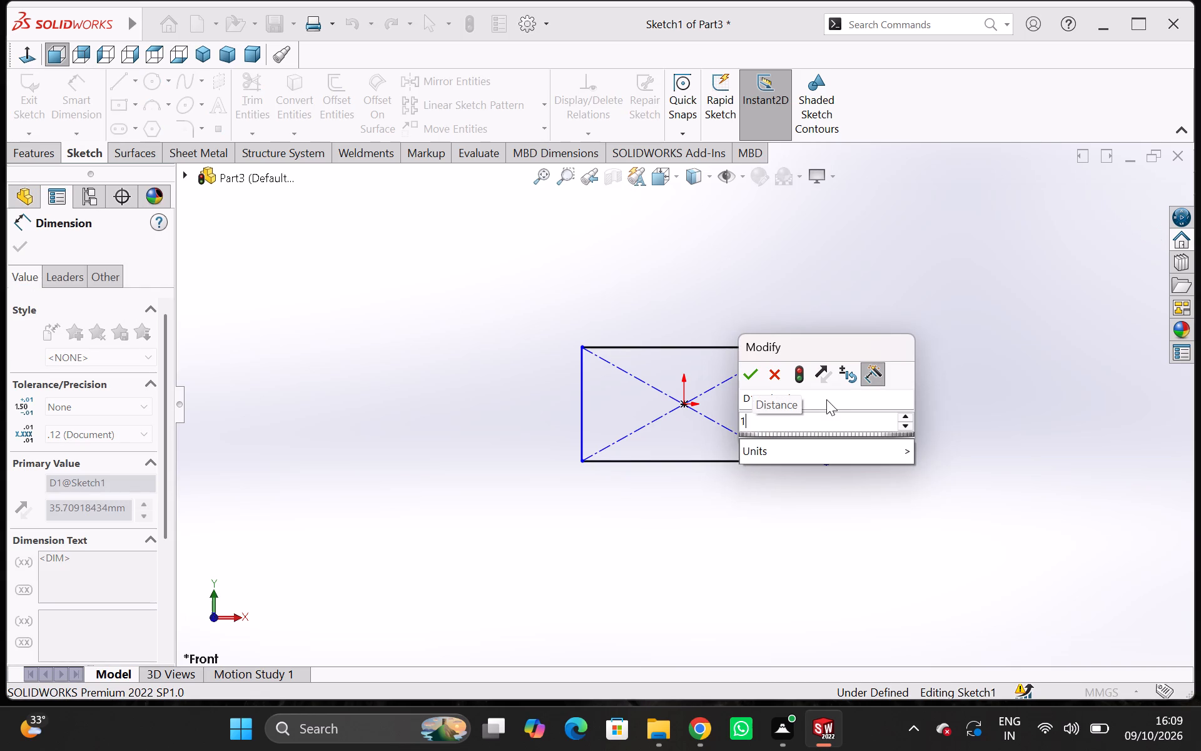
key("BackSpace")
key("2")
key("0")
key("Return")
left_click(756, 347)
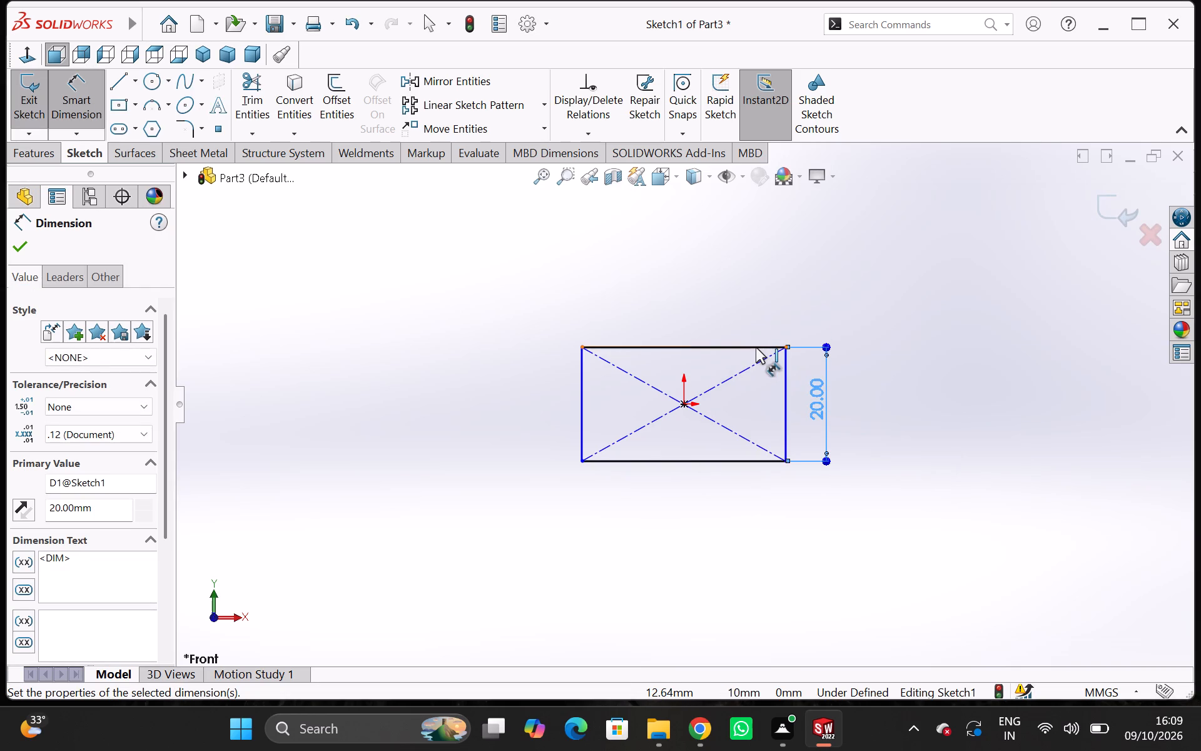
left_click(772, 303)
type("36")
key("Return")
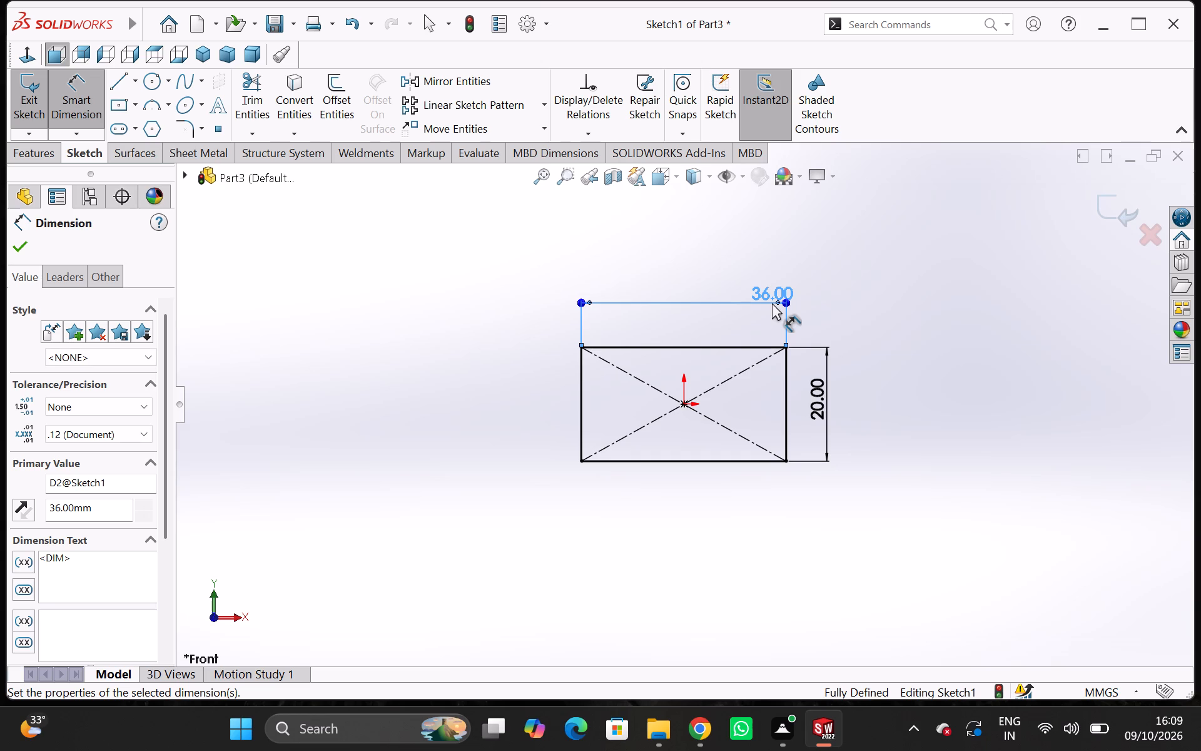
left_click(18, 103)
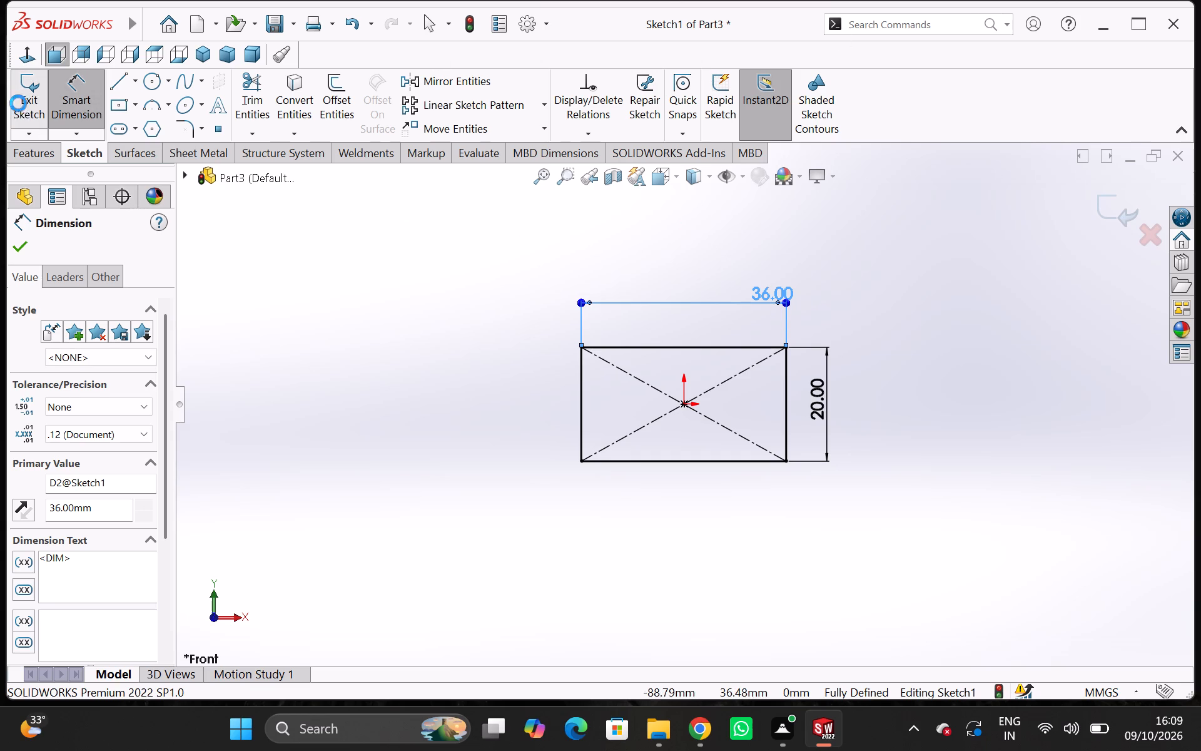
Extrude the rectangle sketch as a solid boss with a Mid Plane end condition and 20 mm depth.
left_click(44, 153)
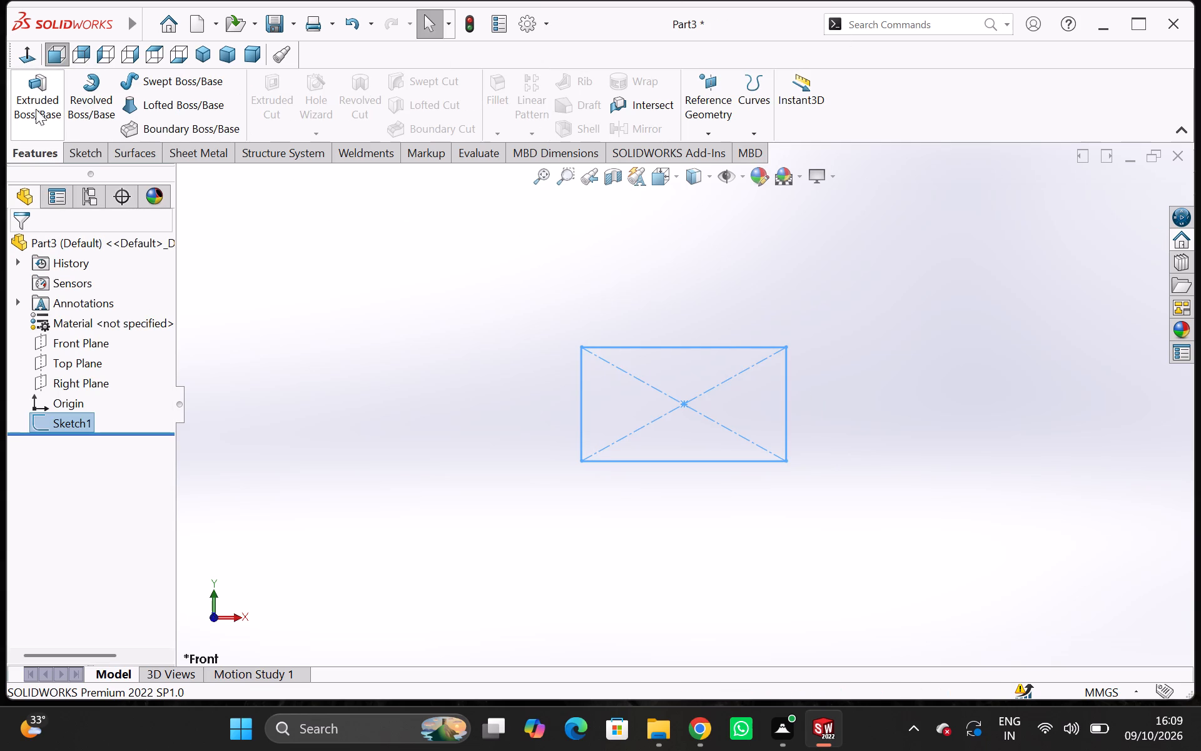
left_click(46, 104)
left_click(135, 298)
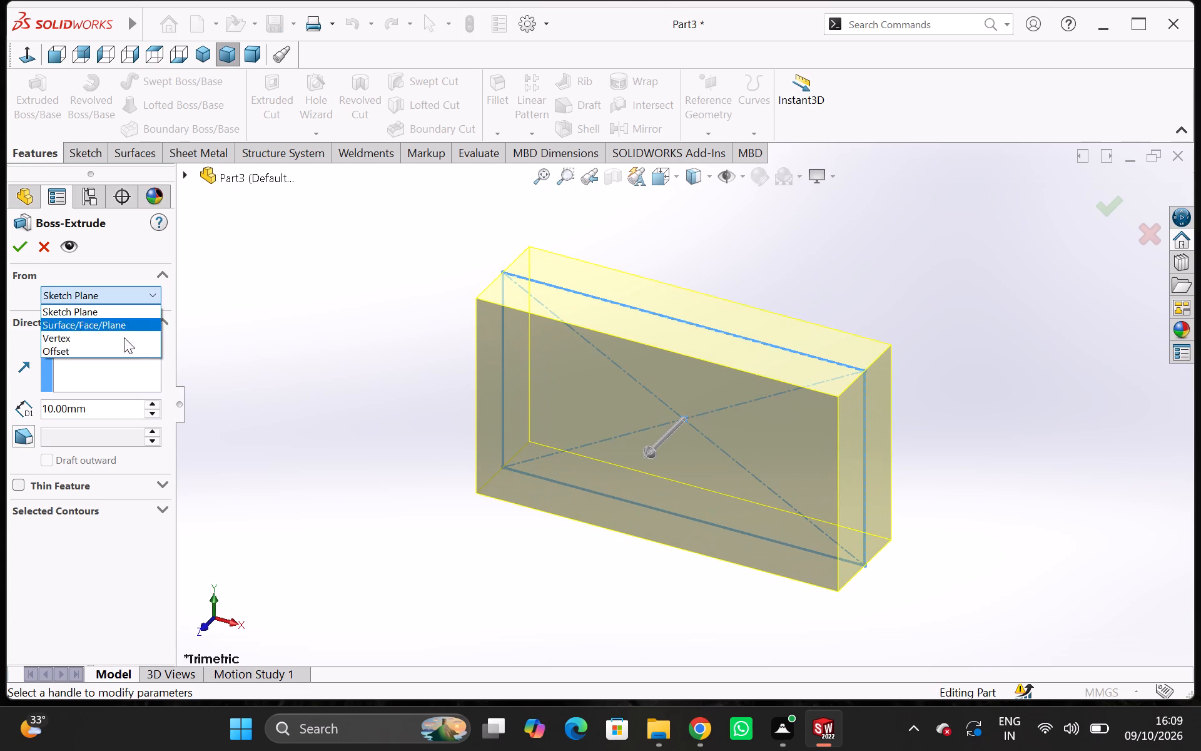
left_click(299, 317)
left_click(140, 342)
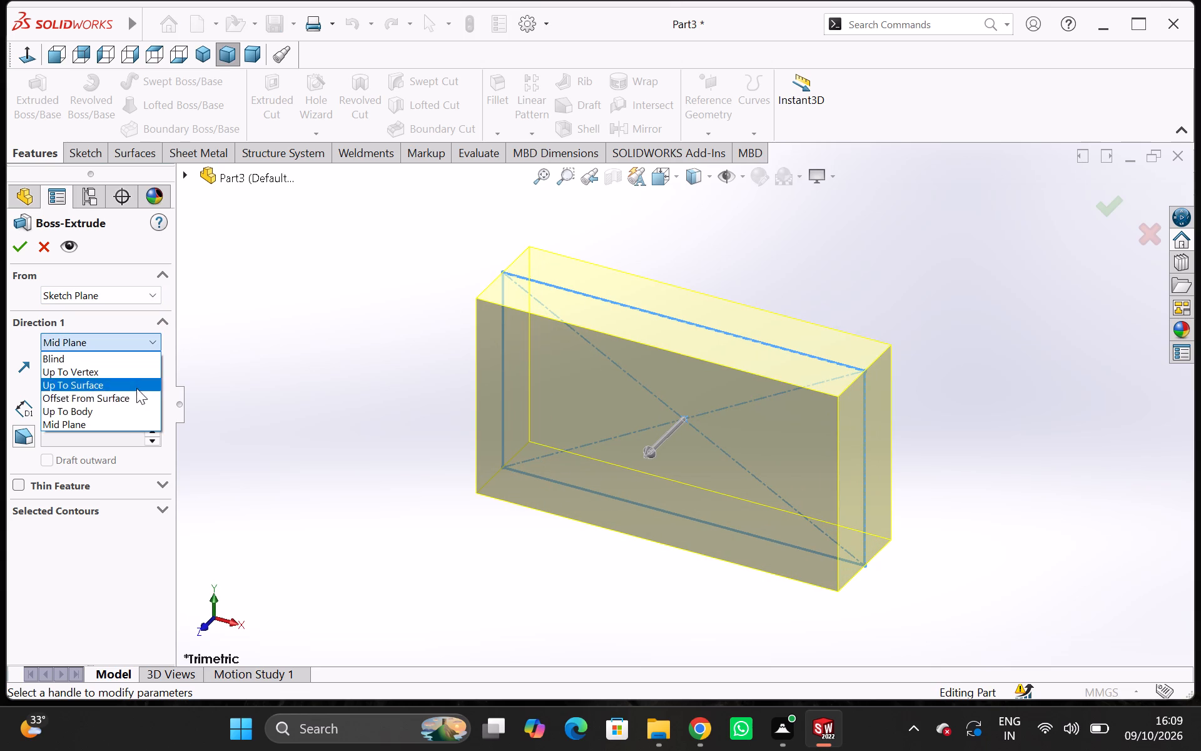
left_click(118, 422)
left_click_drag(106, 412, 0, 412)
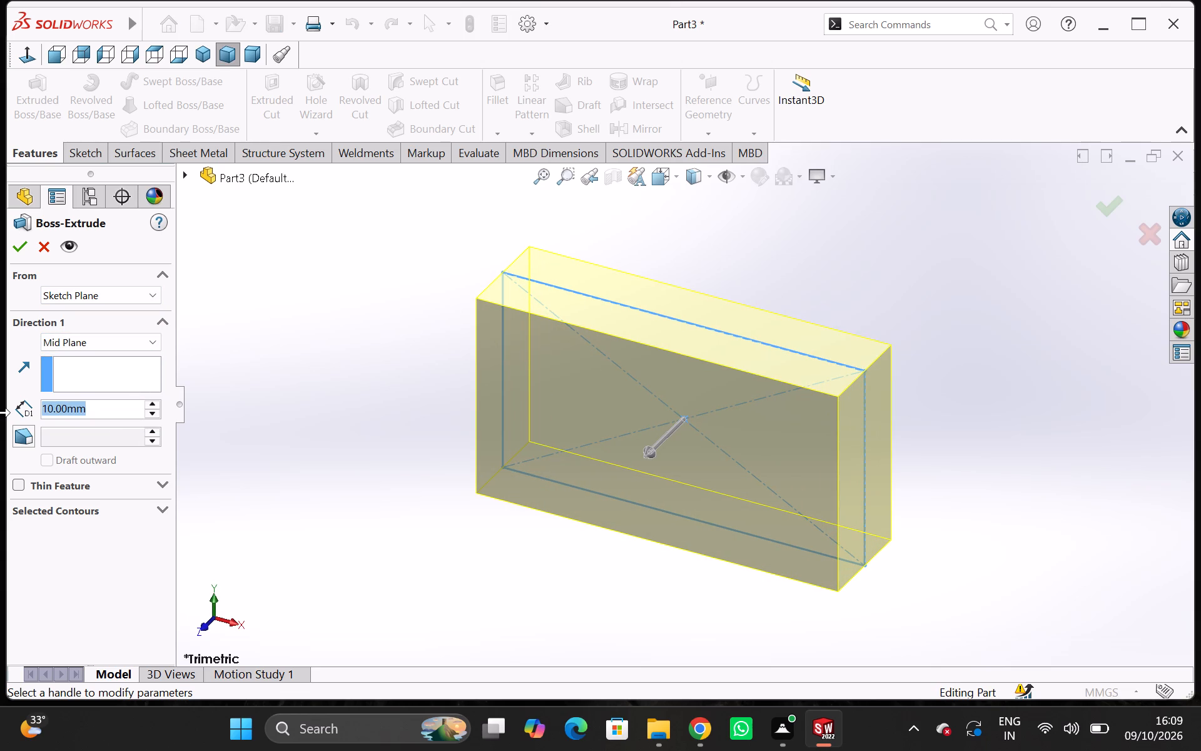
type("20")
key("Return")
left_click(18, 254)
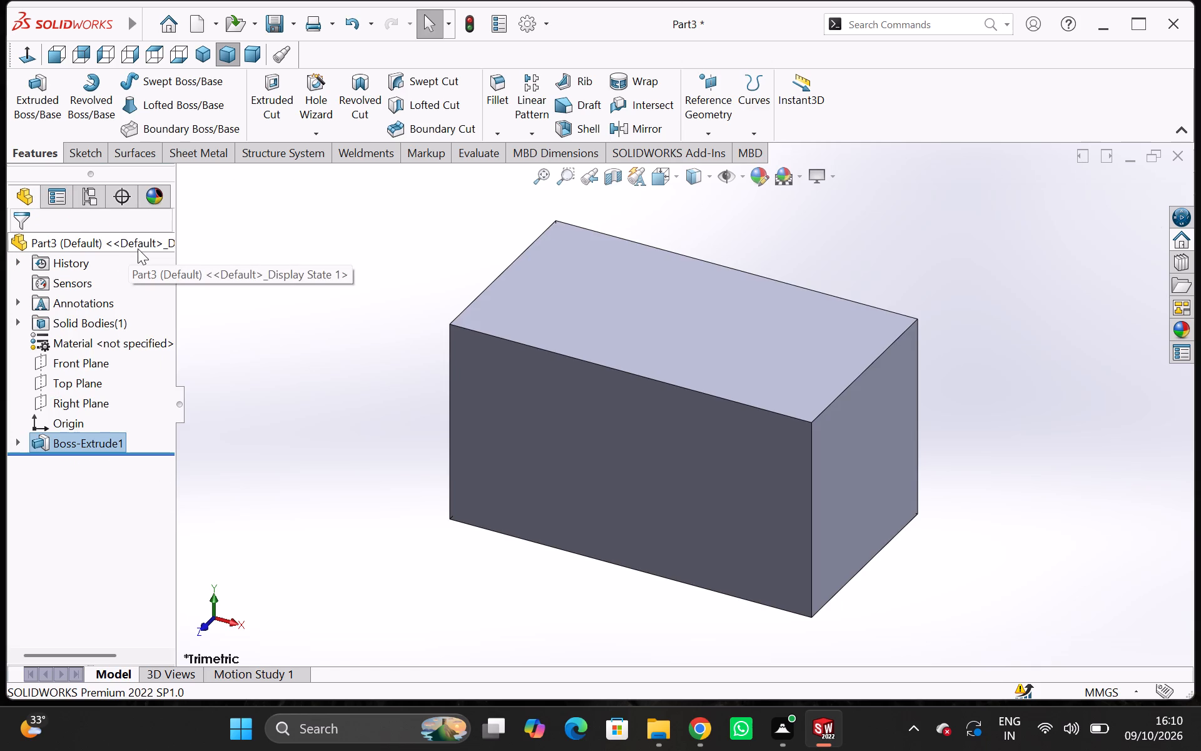
Start a sketch on the block's front face and draw a circle of about 9.35 mm radius in its left half, level with the origin.
left_click(582, 482)
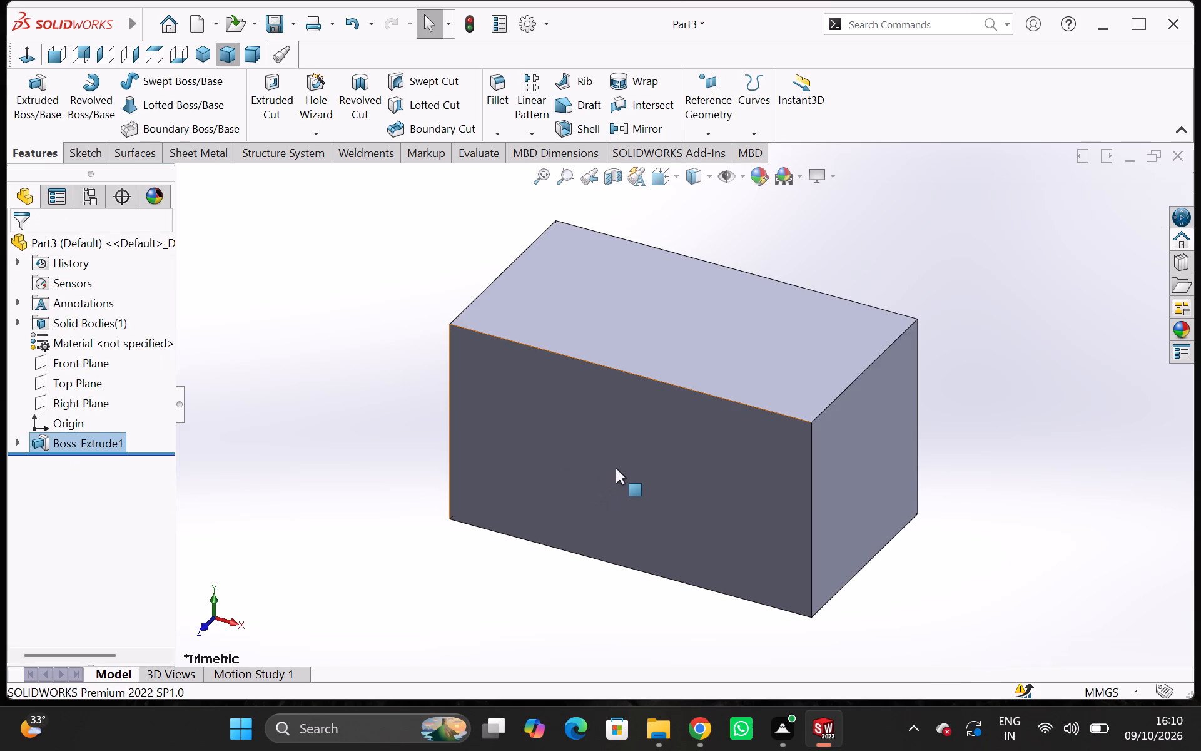
left_click(654, 439)
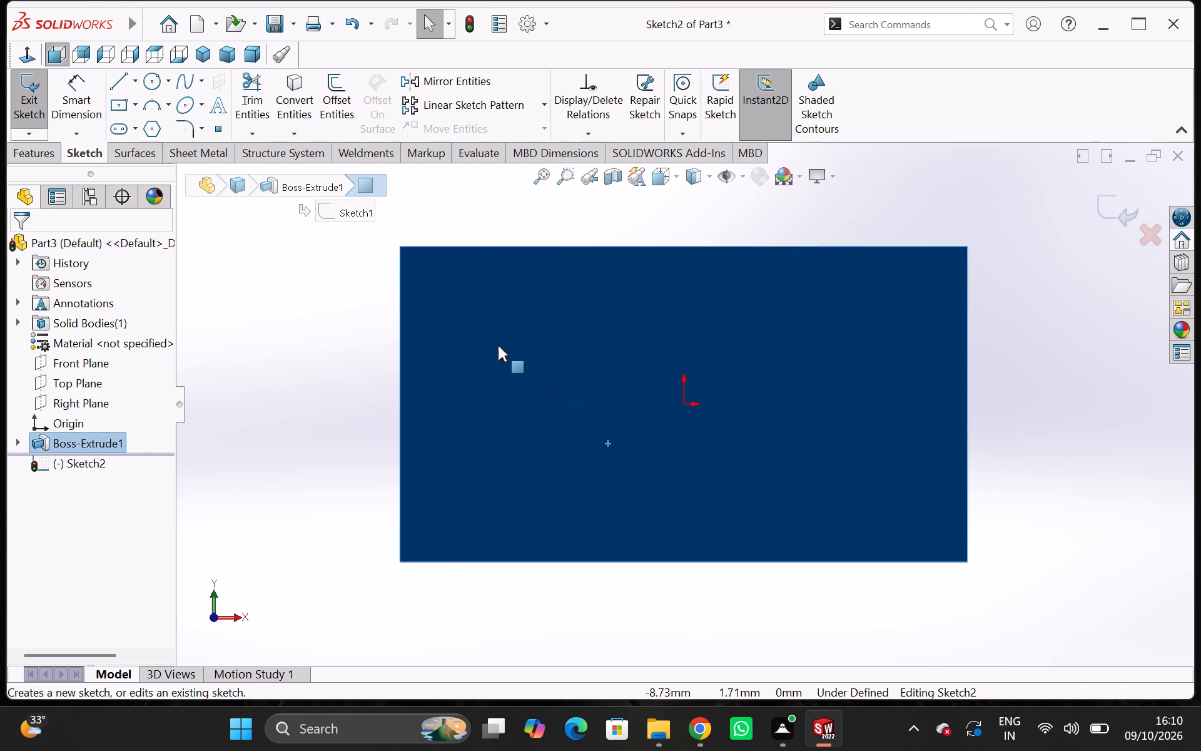
left_click(142, 78)
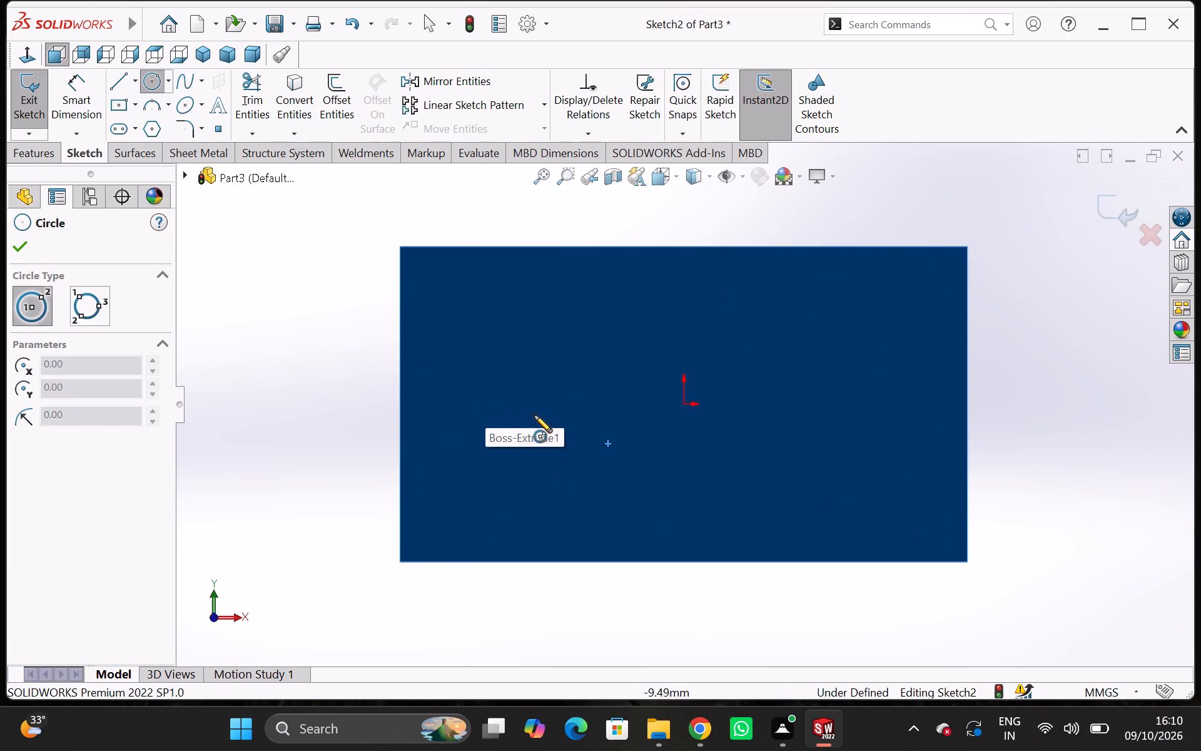
left_click(527, 401)
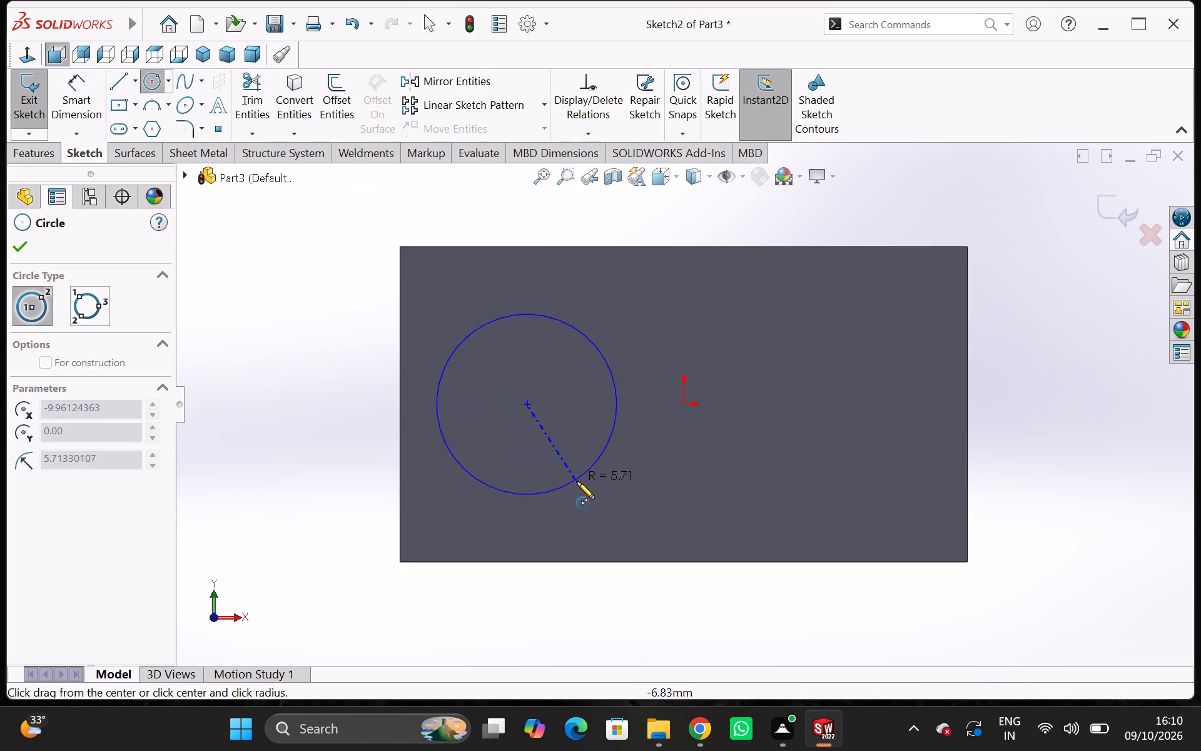
left_click(609, 526)
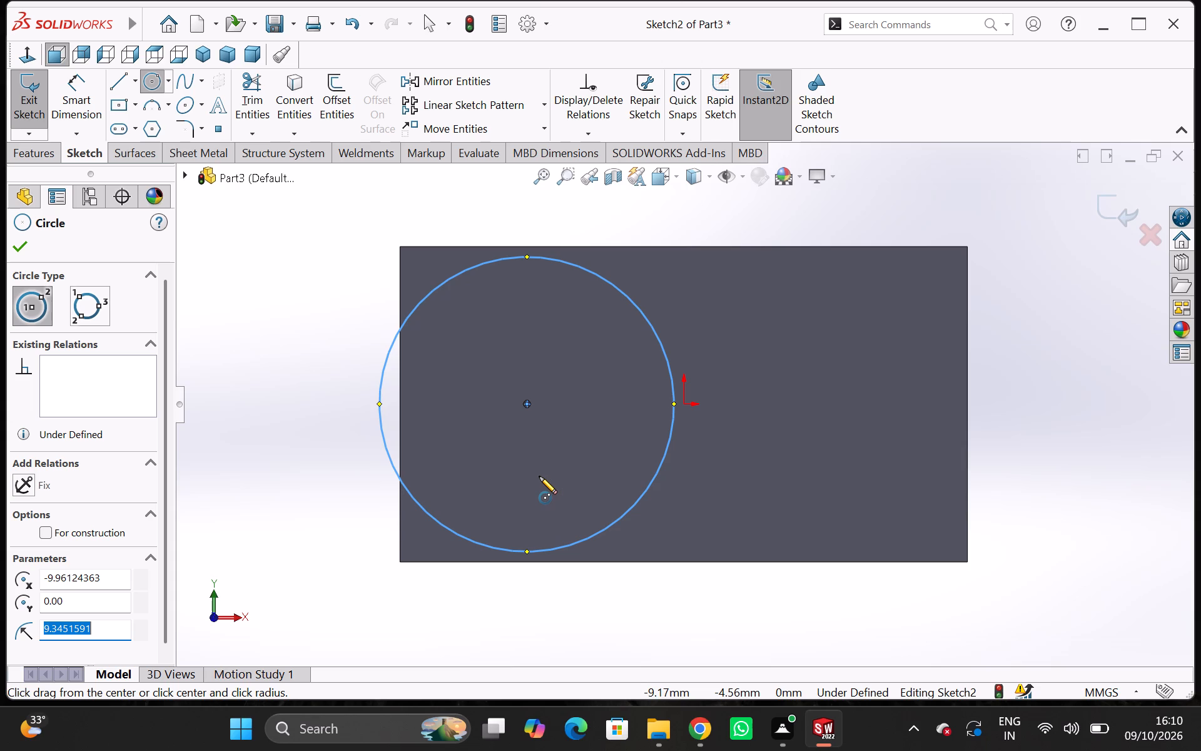
key("Escape")
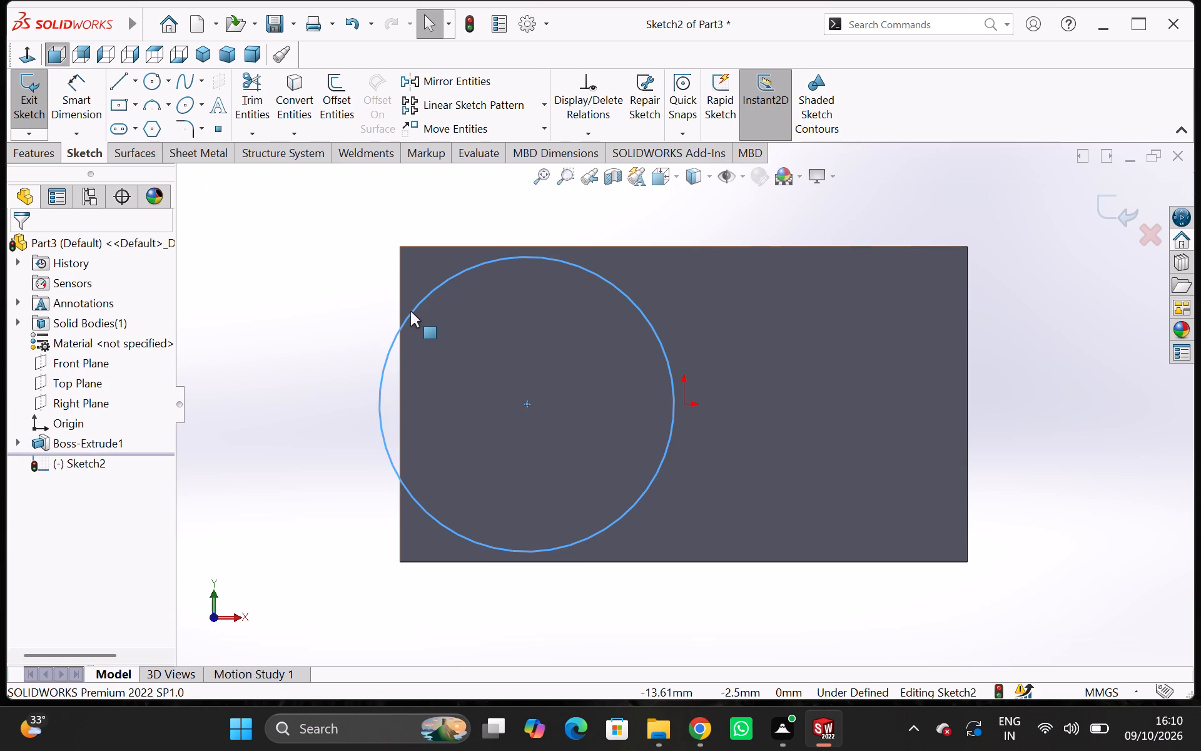
Make the circle tangent to the left edge of the block's front face.
left_click(415, 305)
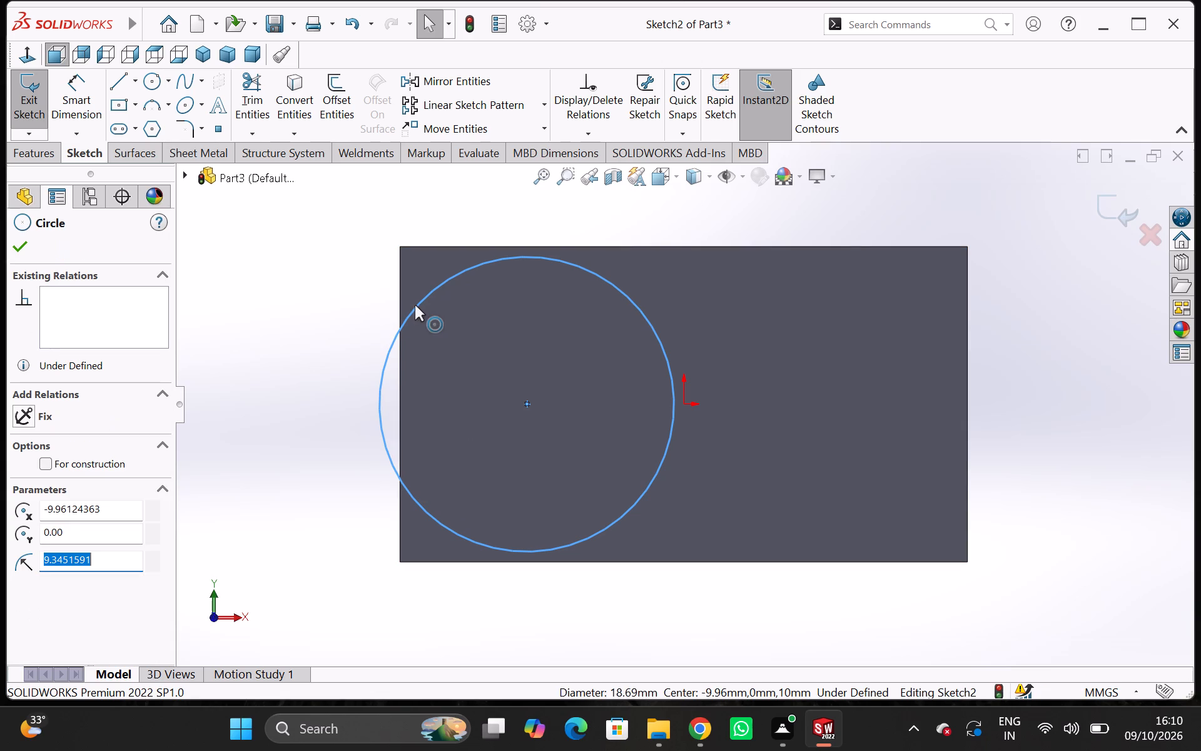
left_click(400, 291, "ctrl")
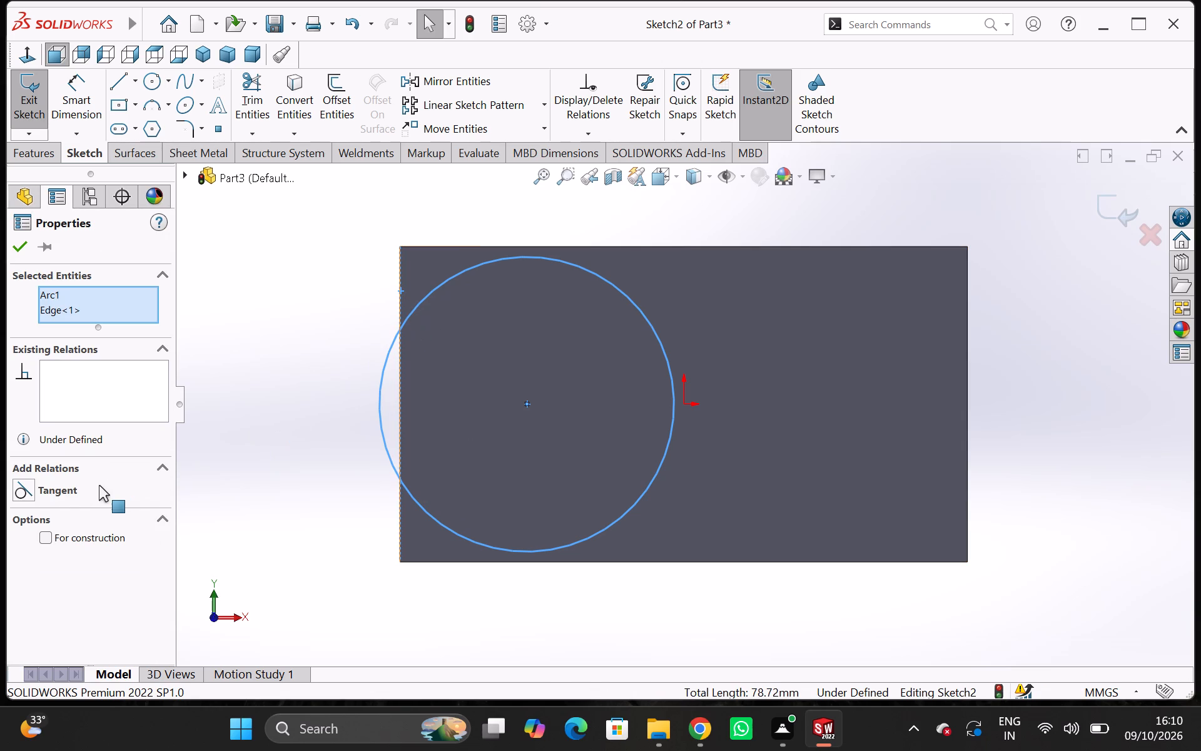
left_click(83, 489)
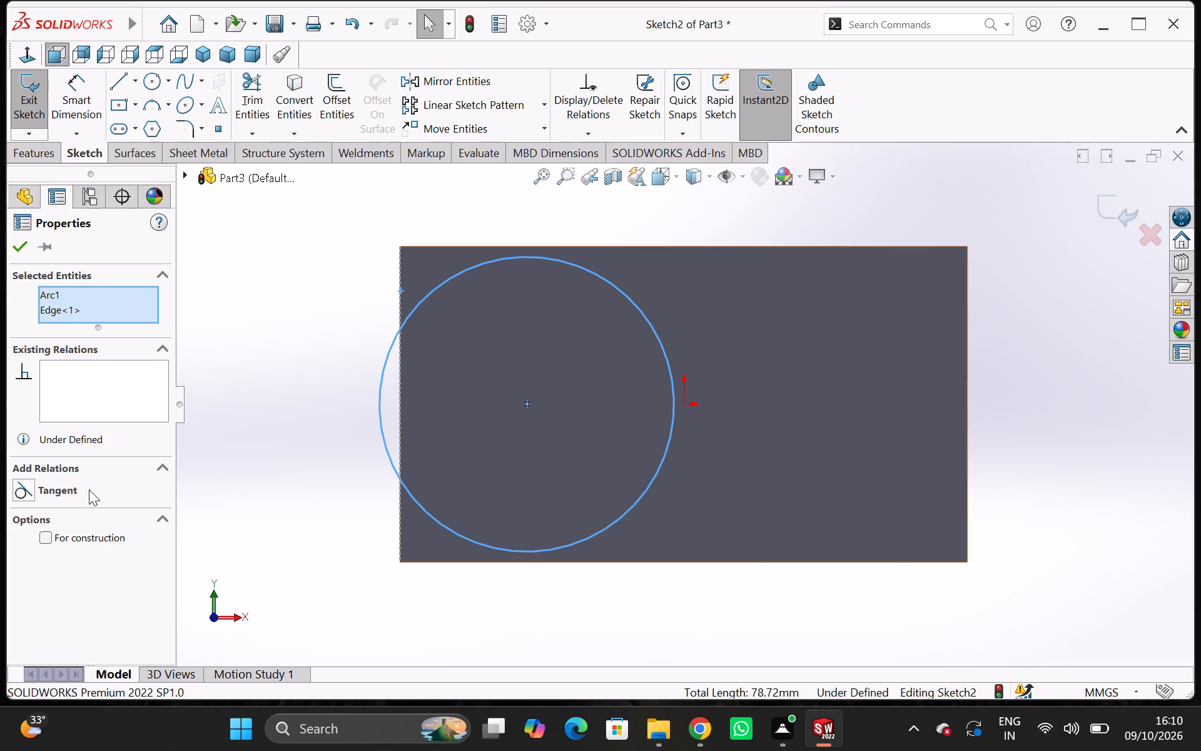
left_click(34, 490)
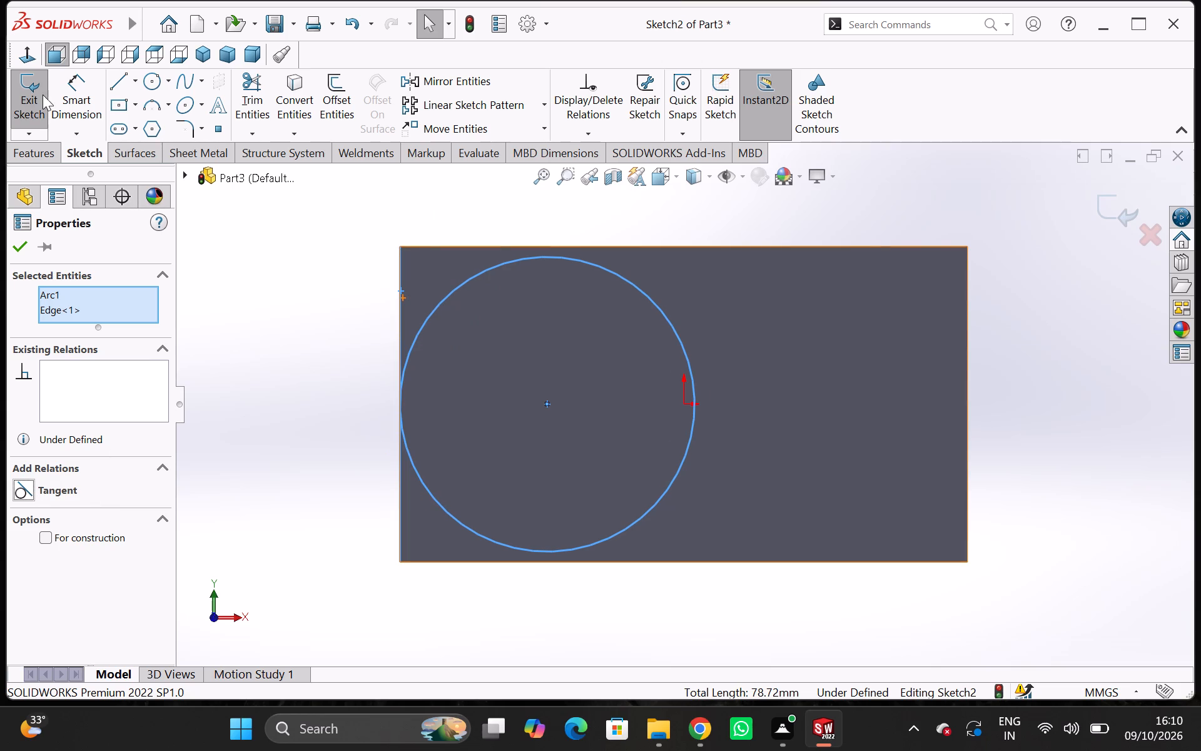
Dimension the circle's diameter as 20 mm.
left_click(82, 108)
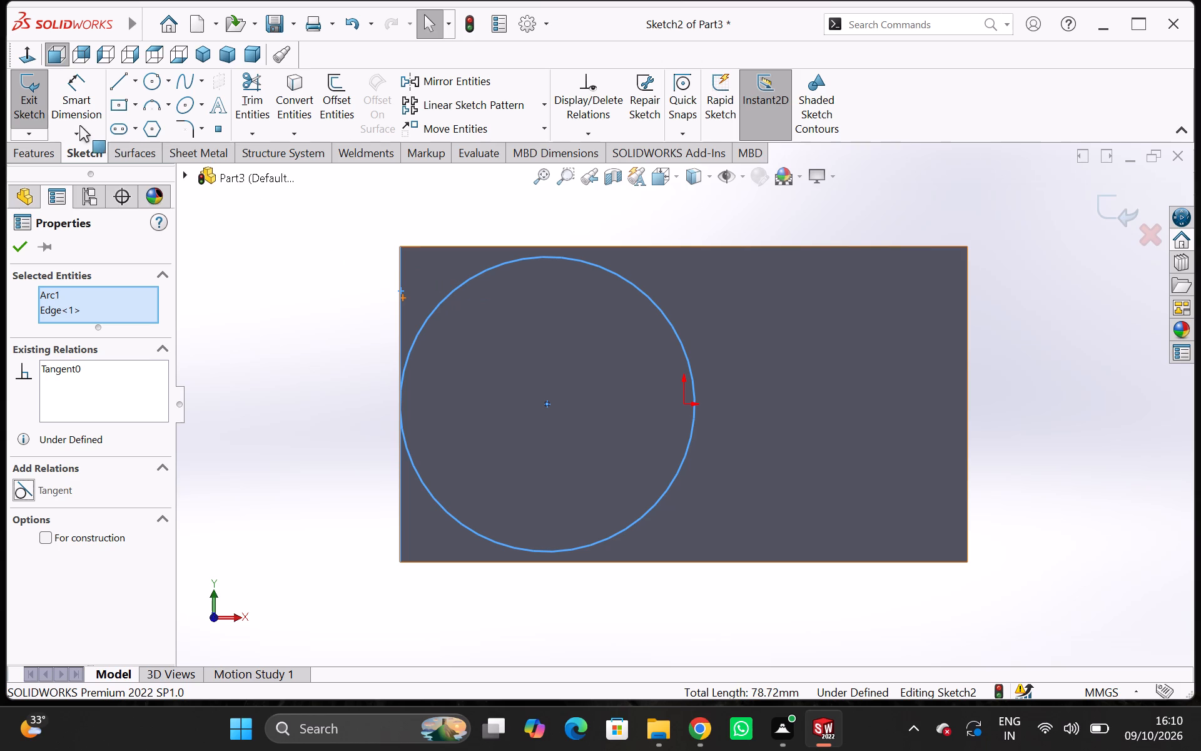
left_click(77, 125)
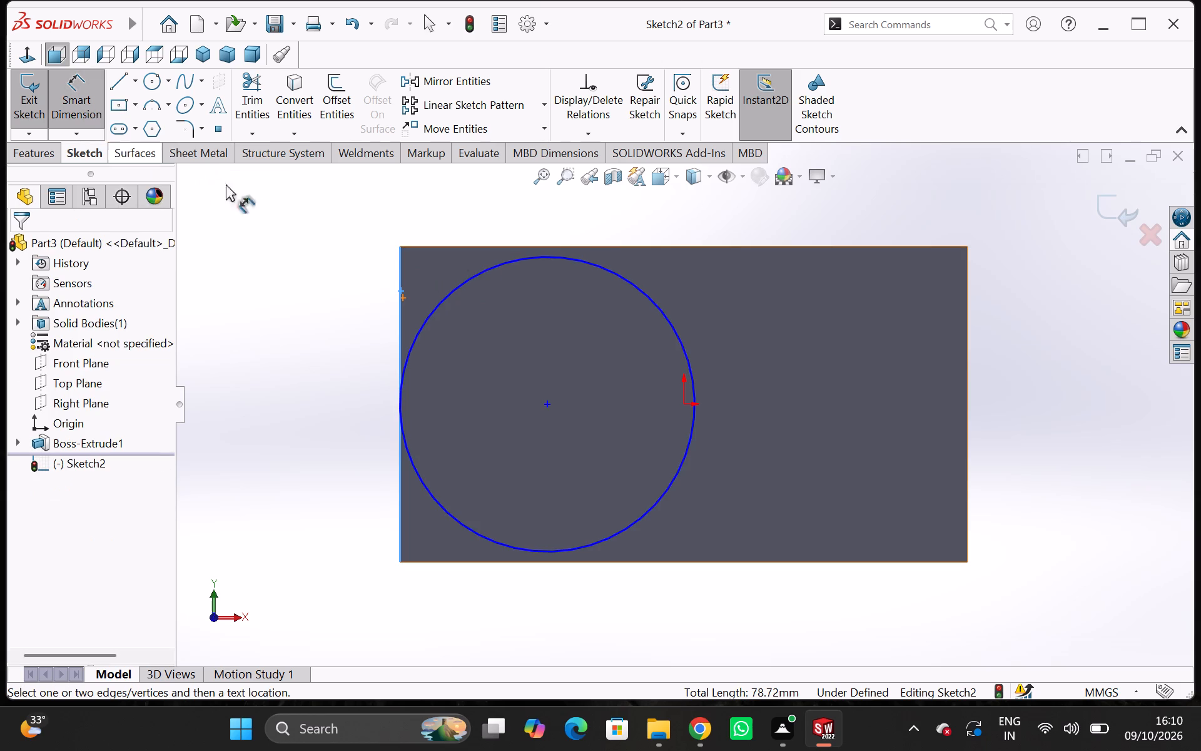
left_click(465, 284)
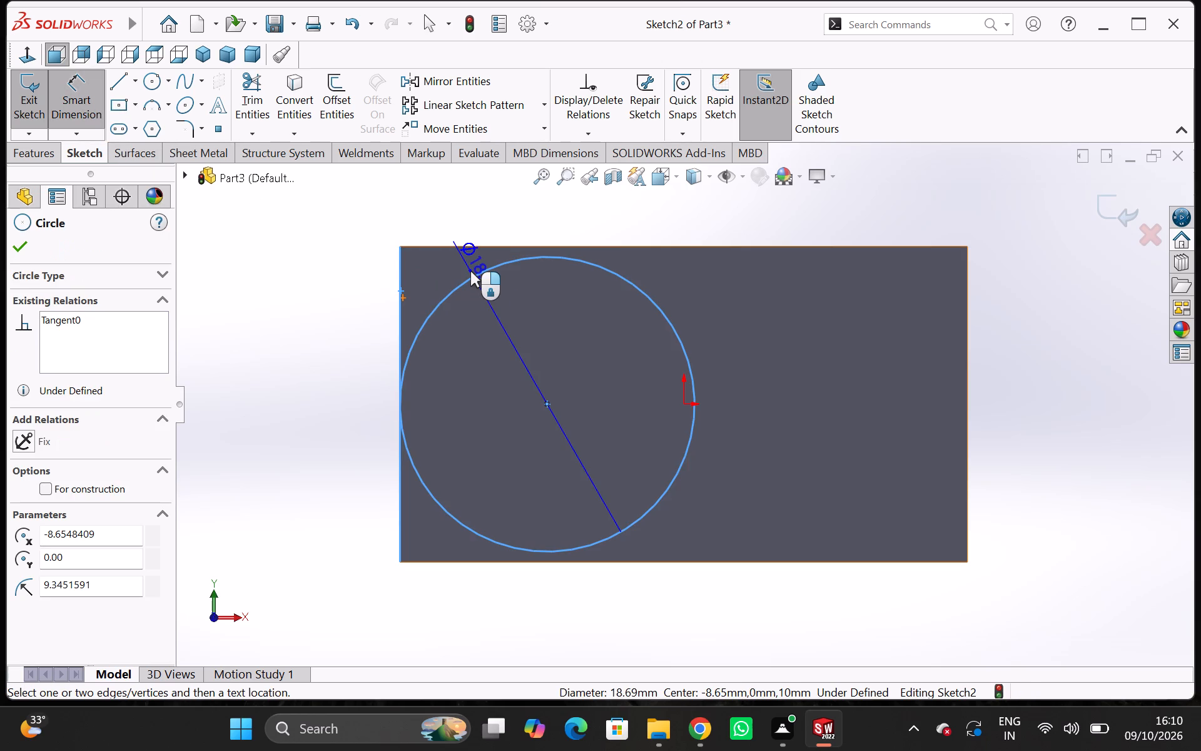
left_click(434, 209)
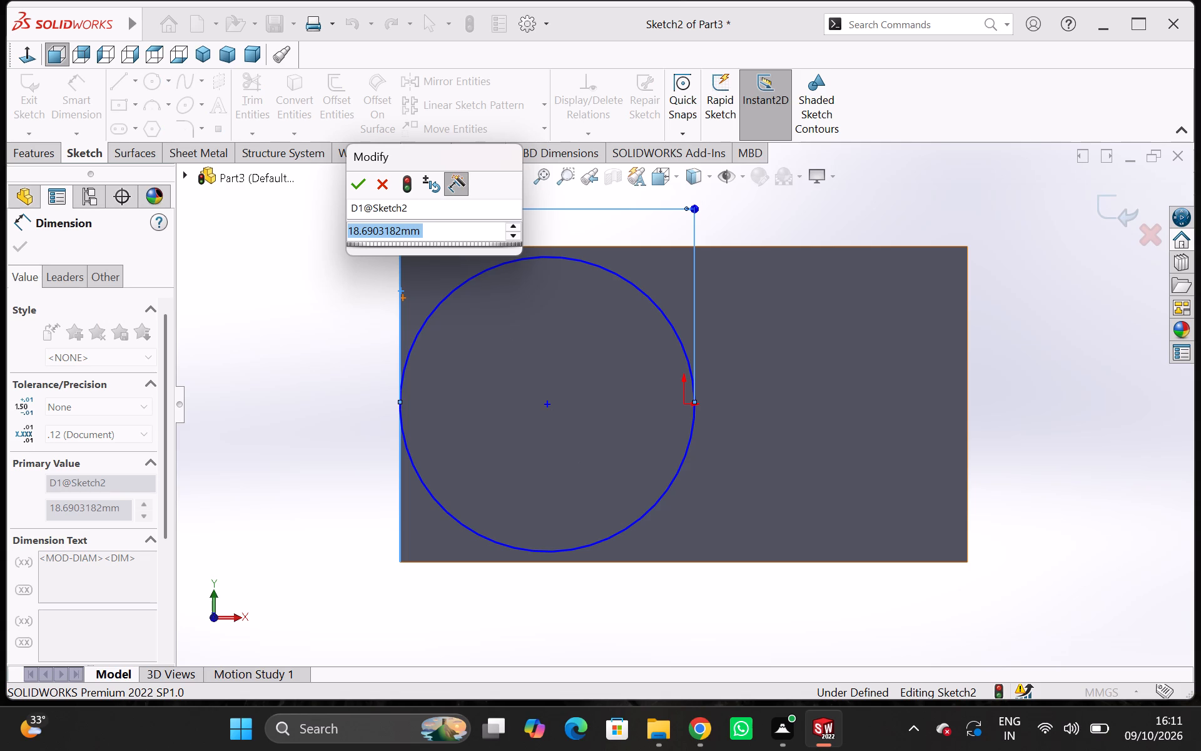
type("20")
key("Return")
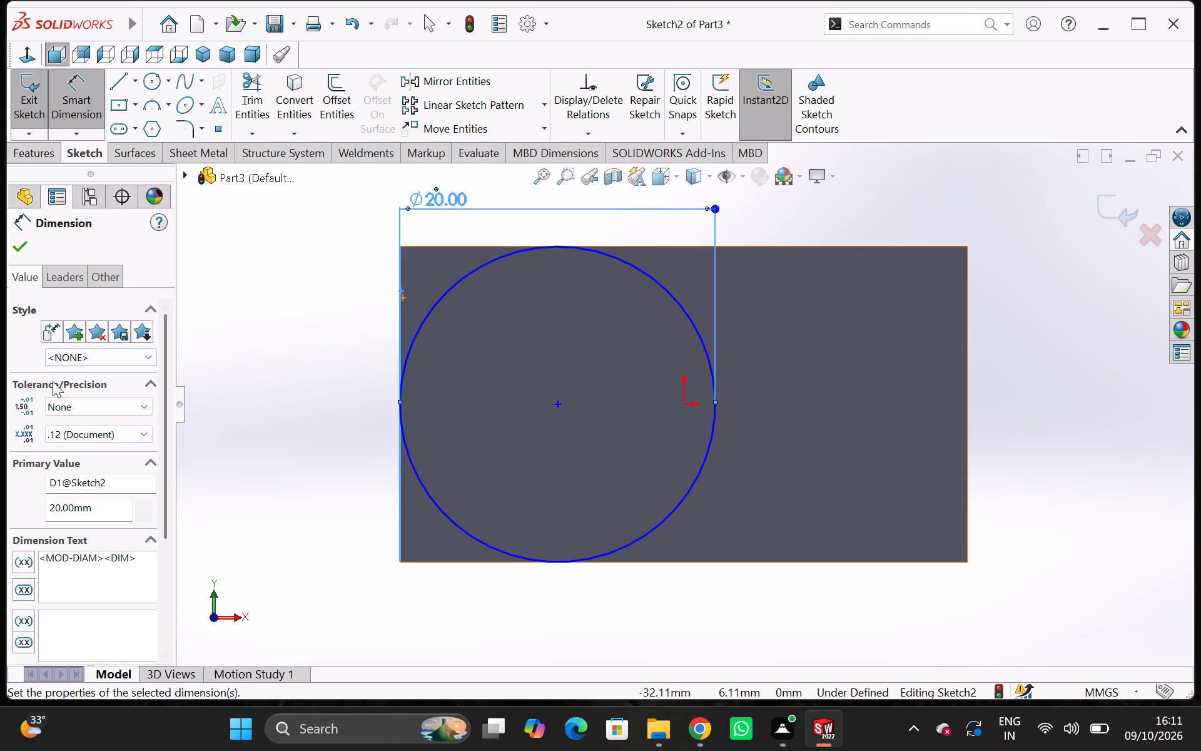
left_click(21, 240)
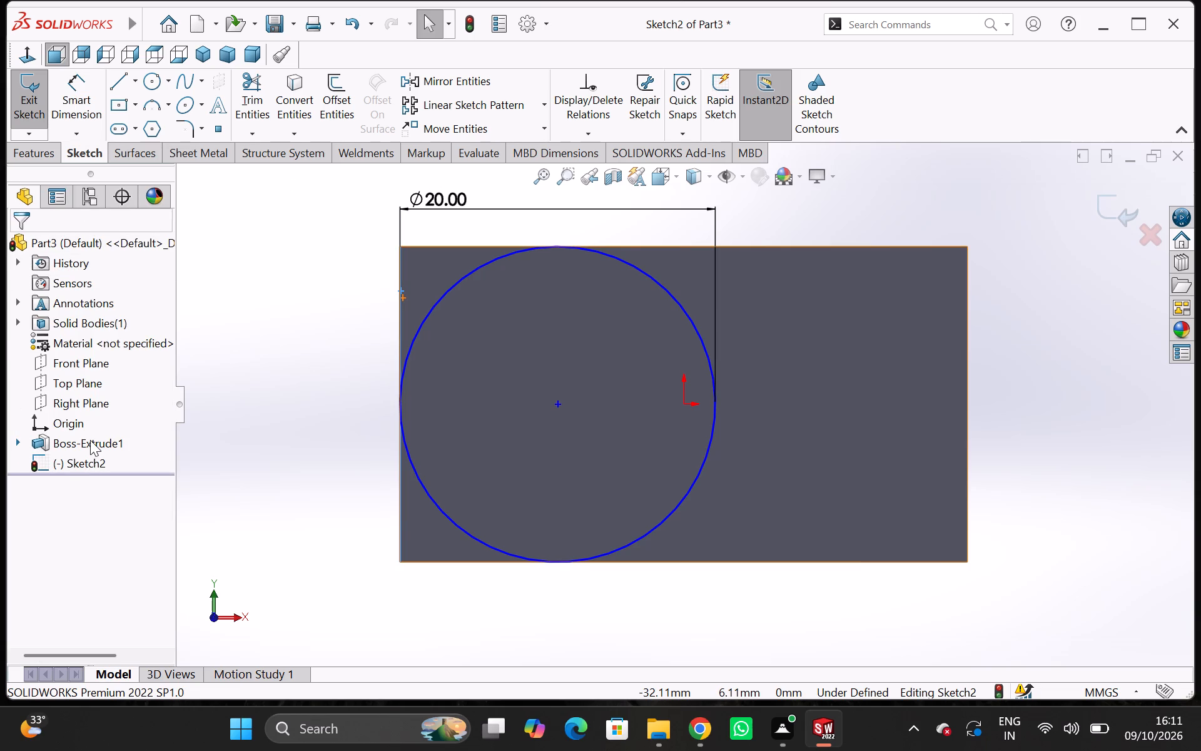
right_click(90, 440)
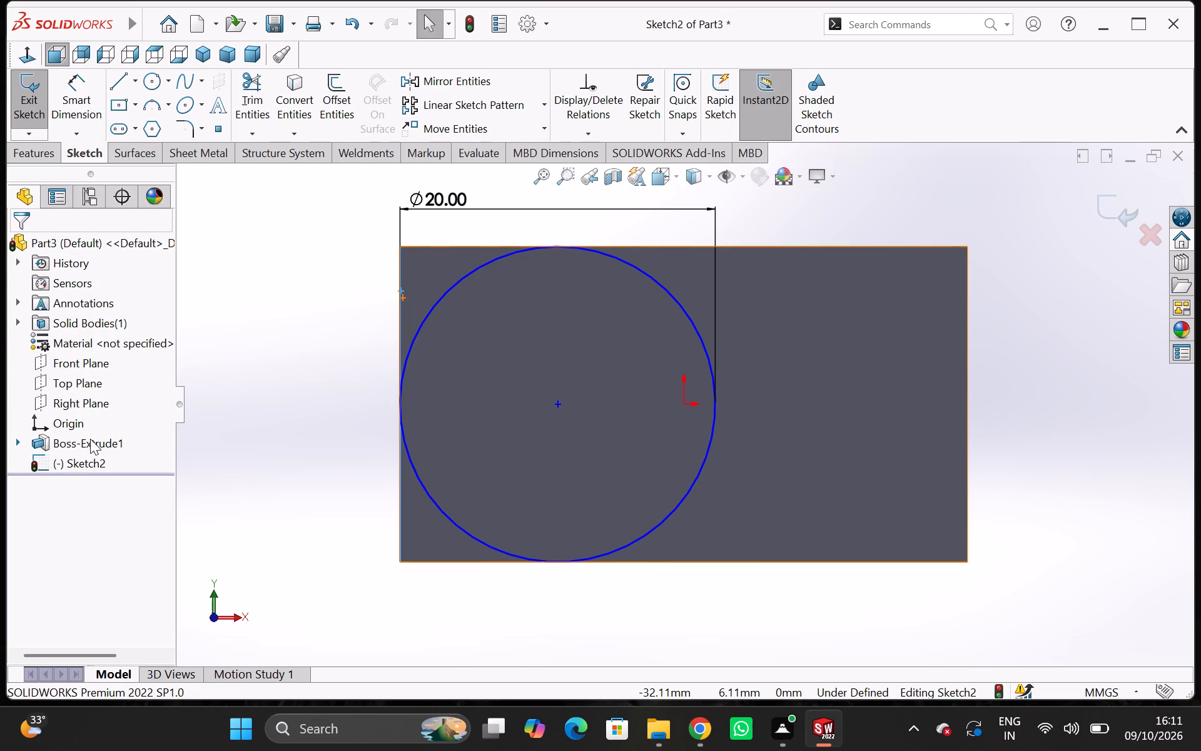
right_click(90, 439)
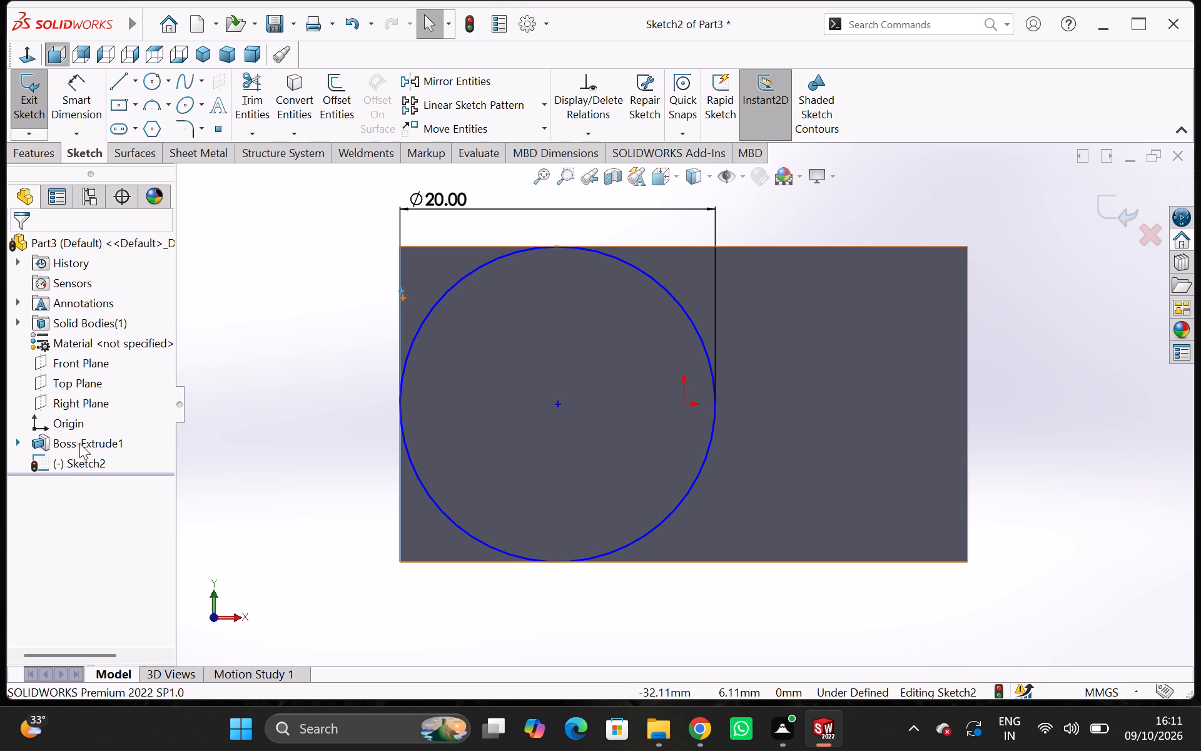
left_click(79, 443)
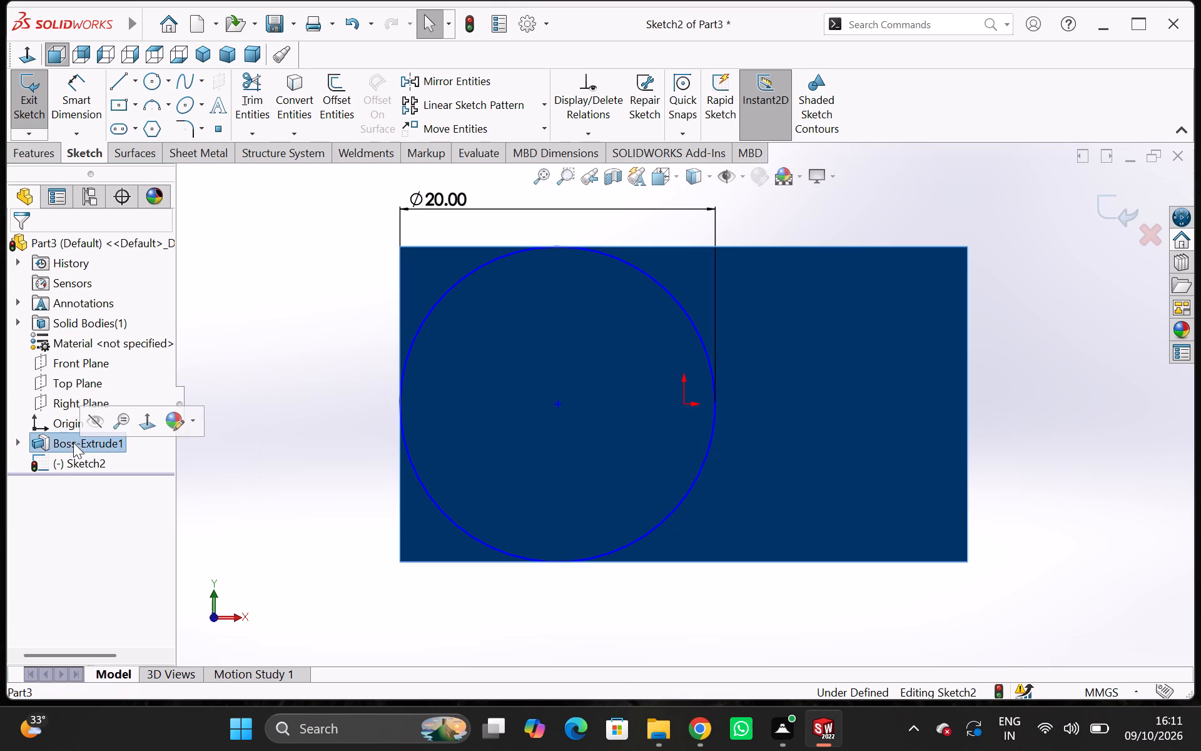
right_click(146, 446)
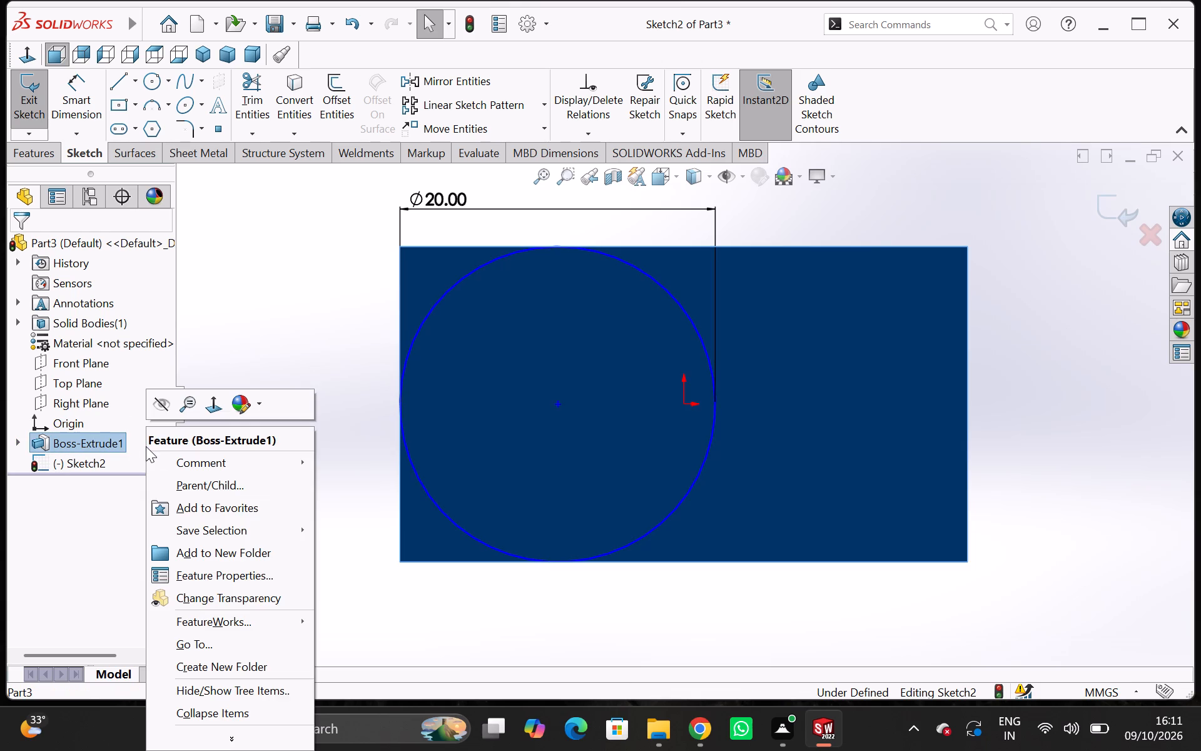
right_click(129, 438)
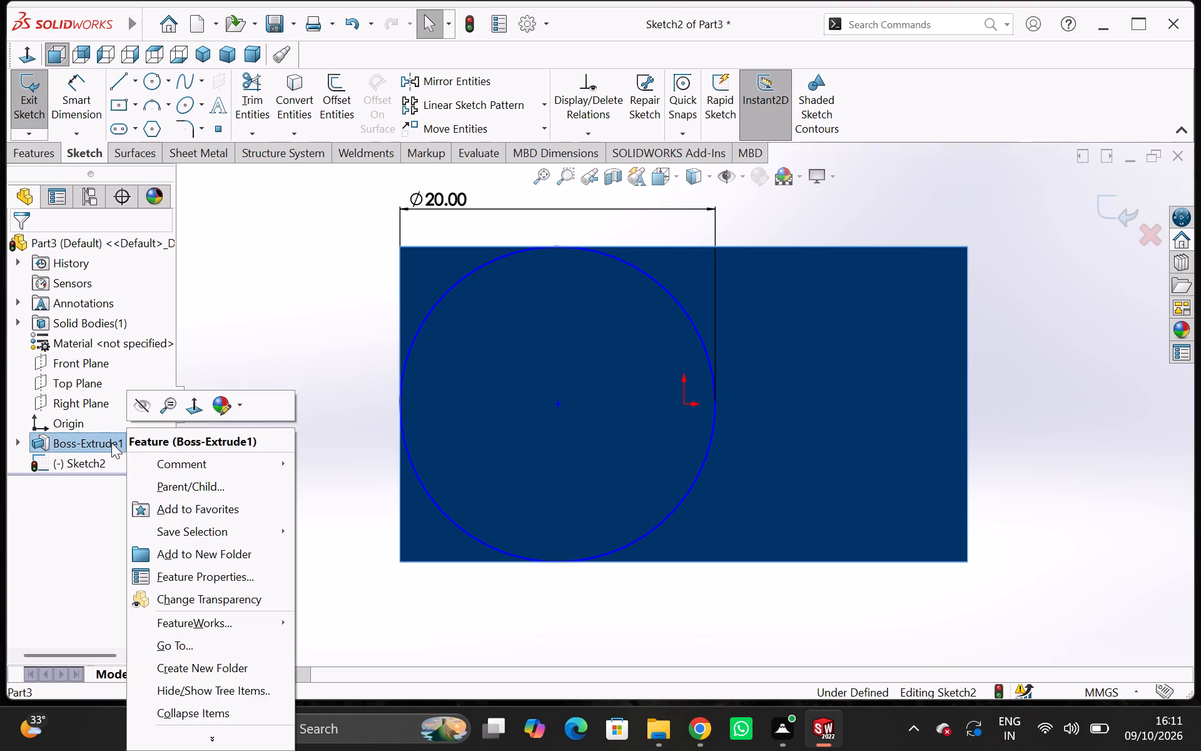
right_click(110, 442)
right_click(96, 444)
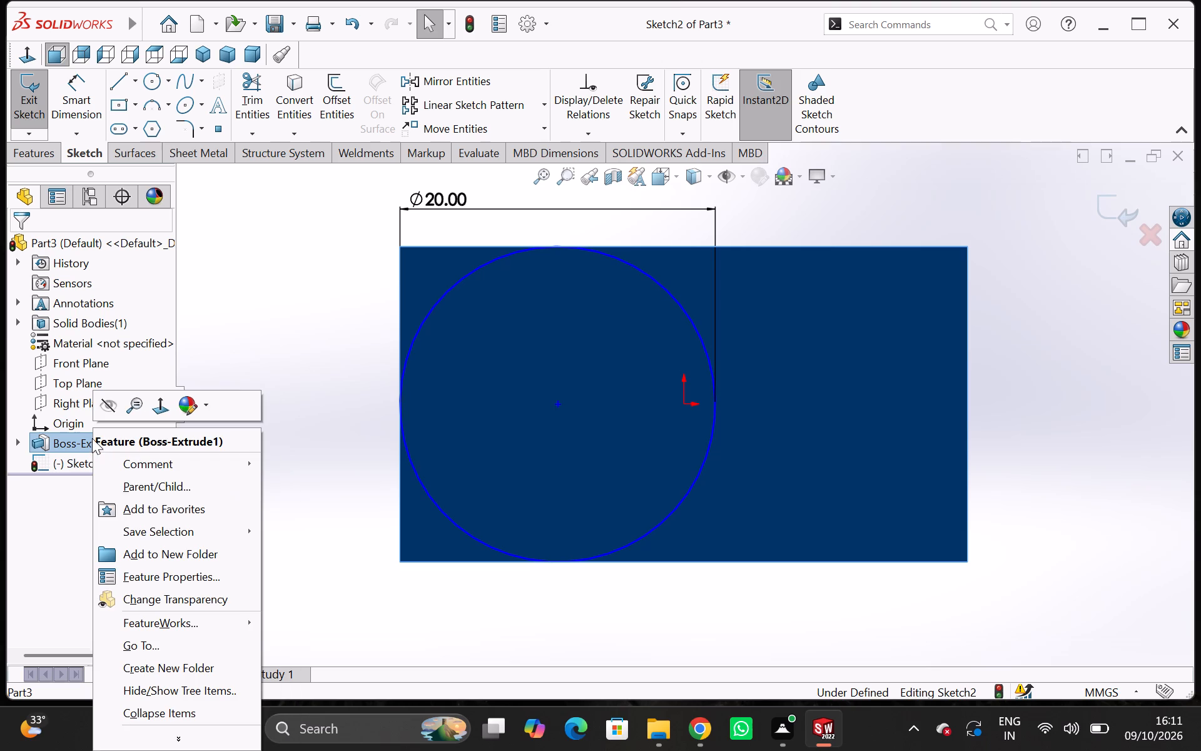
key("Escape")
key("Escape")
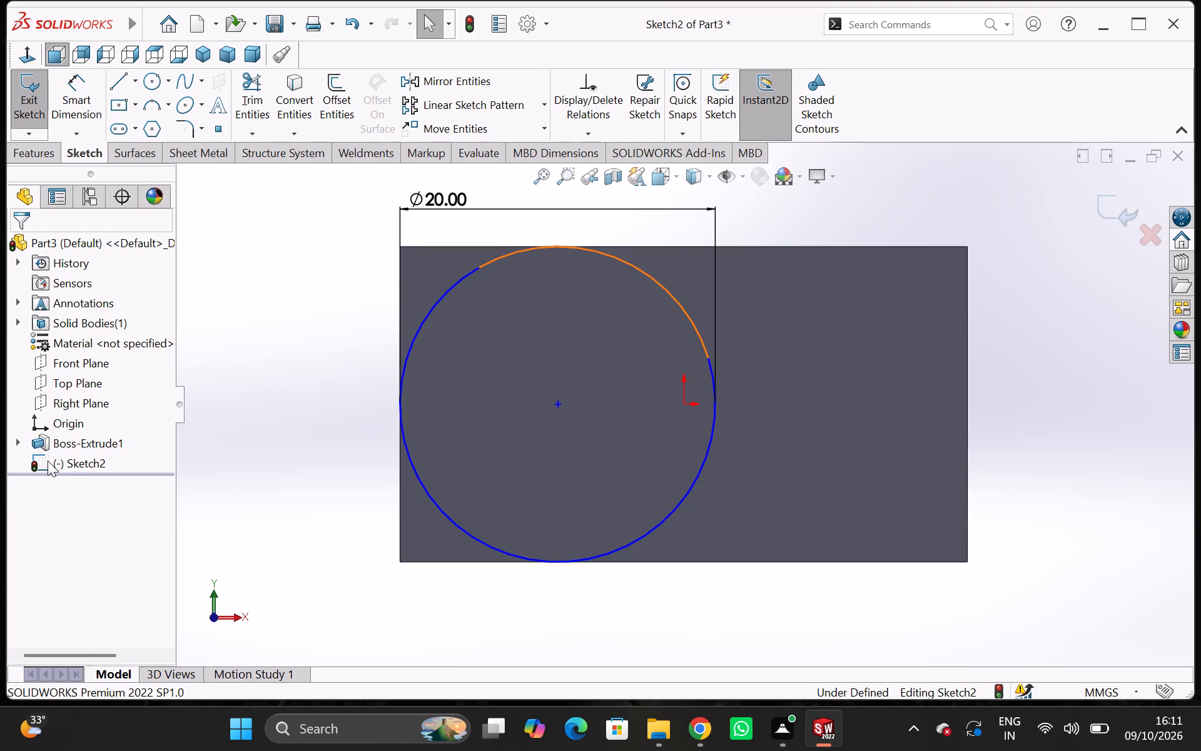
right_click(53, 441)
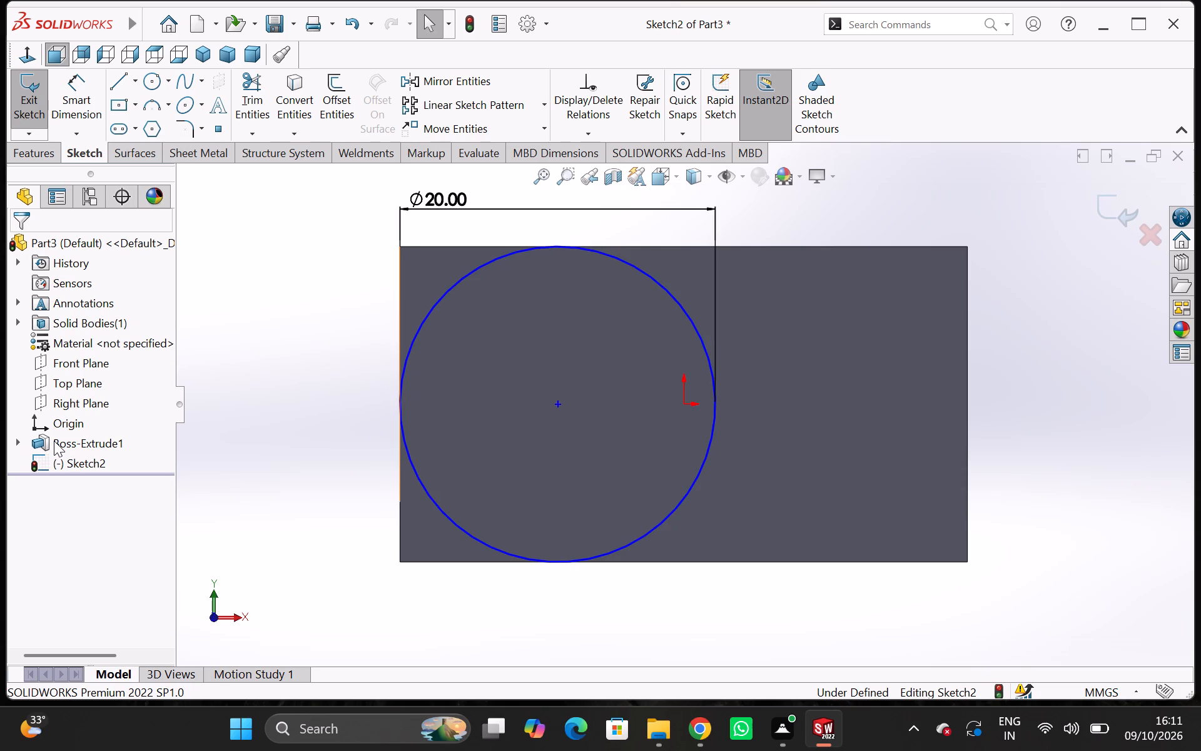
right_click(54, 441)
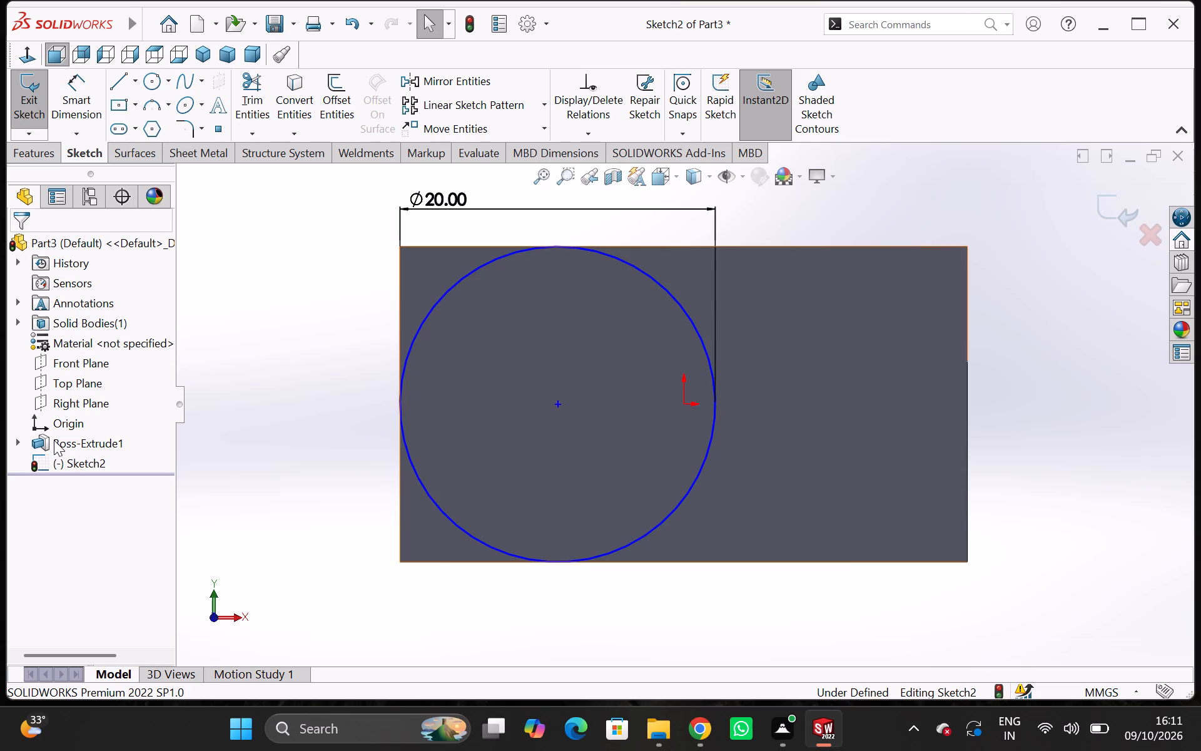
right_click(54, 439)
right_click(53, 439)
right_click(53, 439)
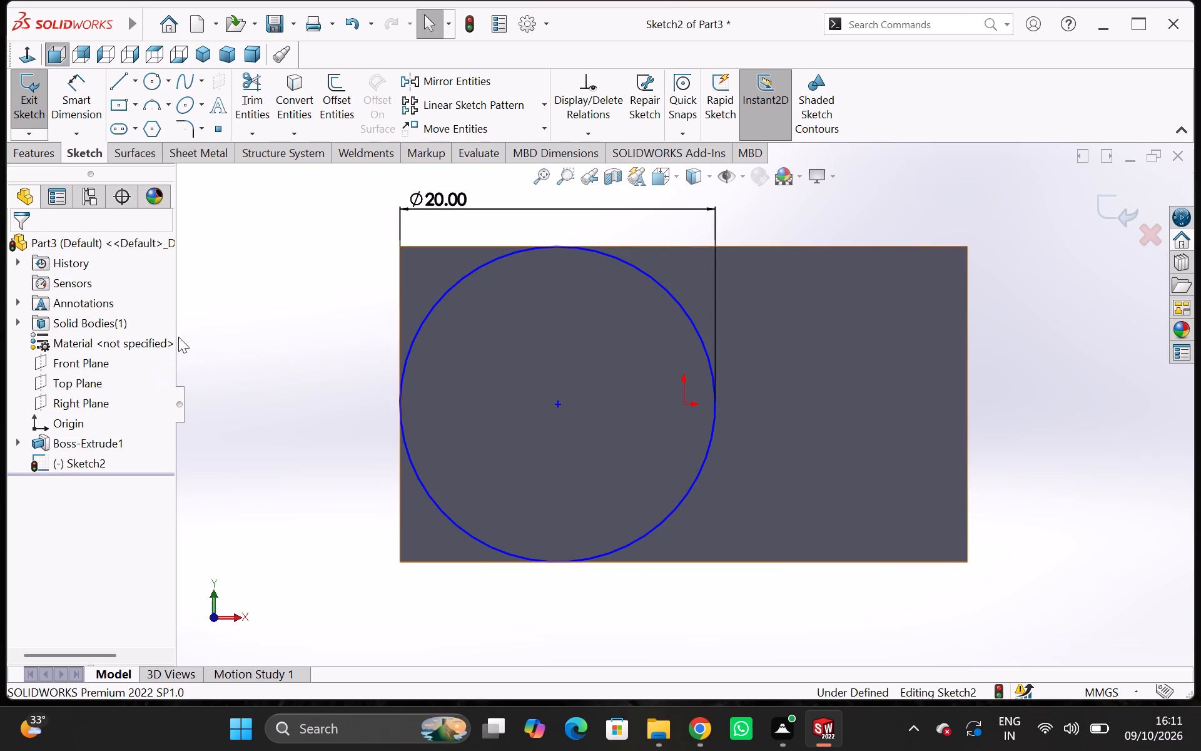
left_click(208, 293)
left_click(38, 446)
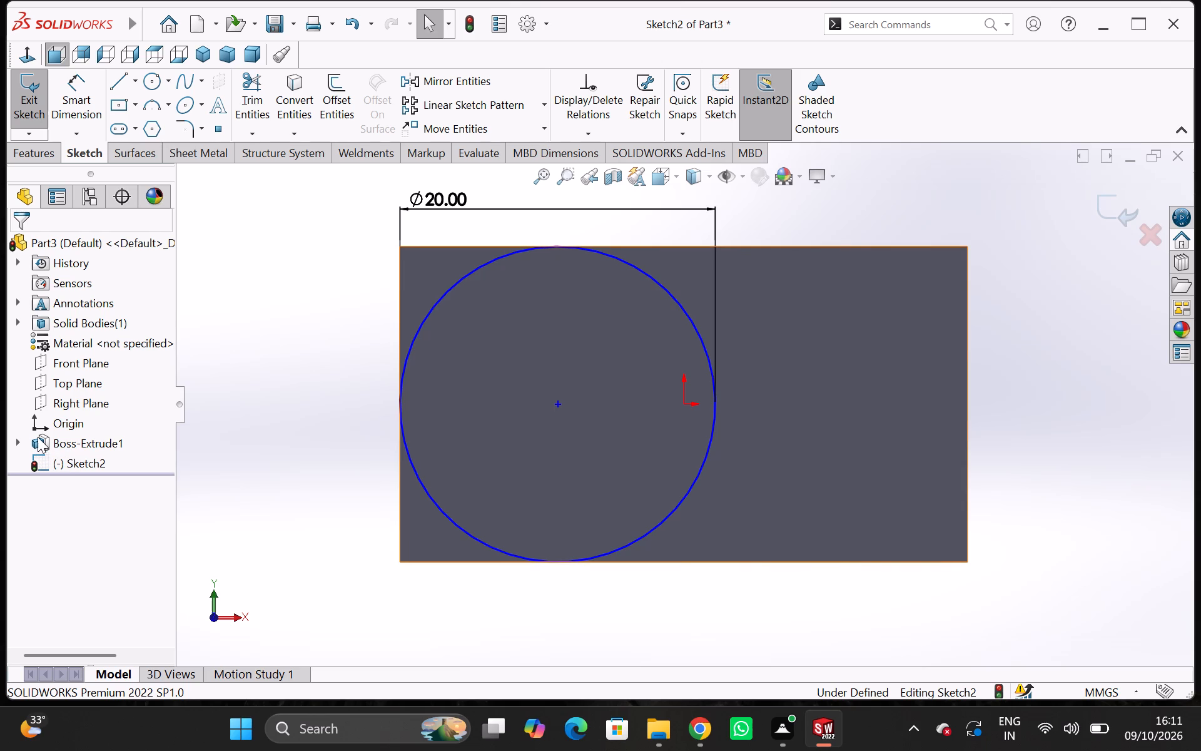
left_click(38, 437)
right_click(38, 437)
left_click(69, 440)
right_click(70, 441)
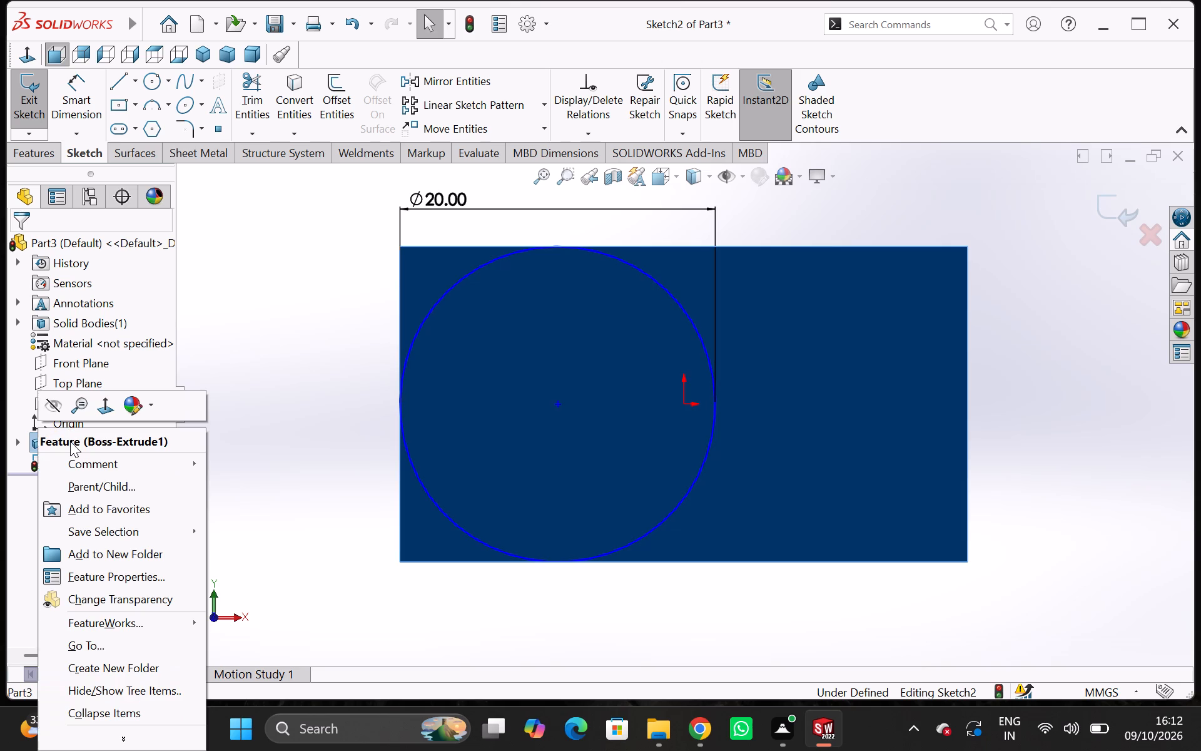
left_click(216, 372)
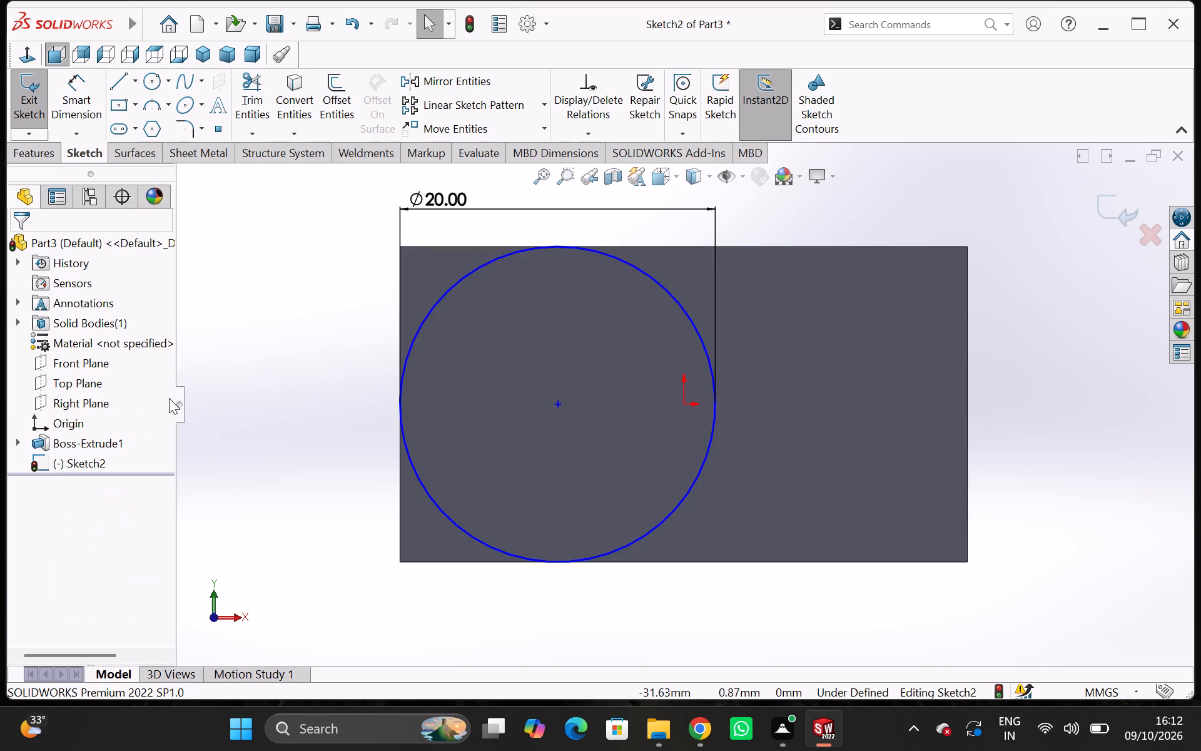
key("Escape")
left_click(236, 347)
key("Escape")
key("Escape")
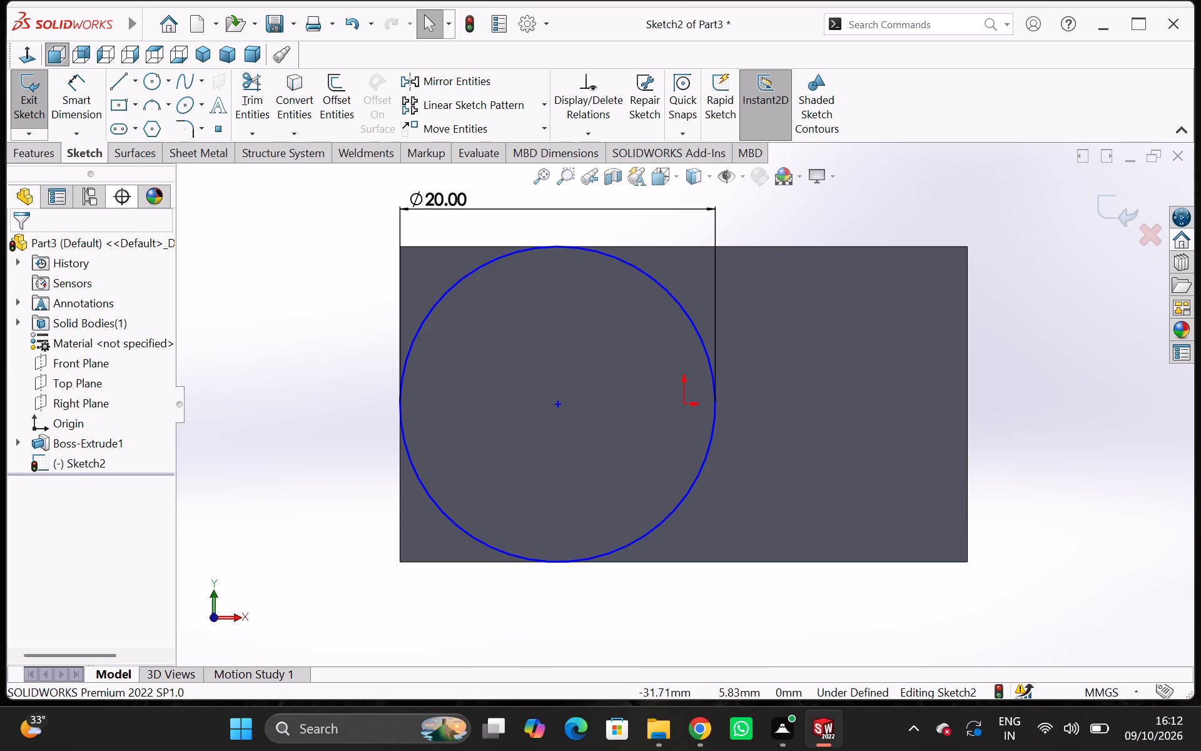
Exit the sketch of the 20 mm circle on the block's front face.
left_click(41, 115)
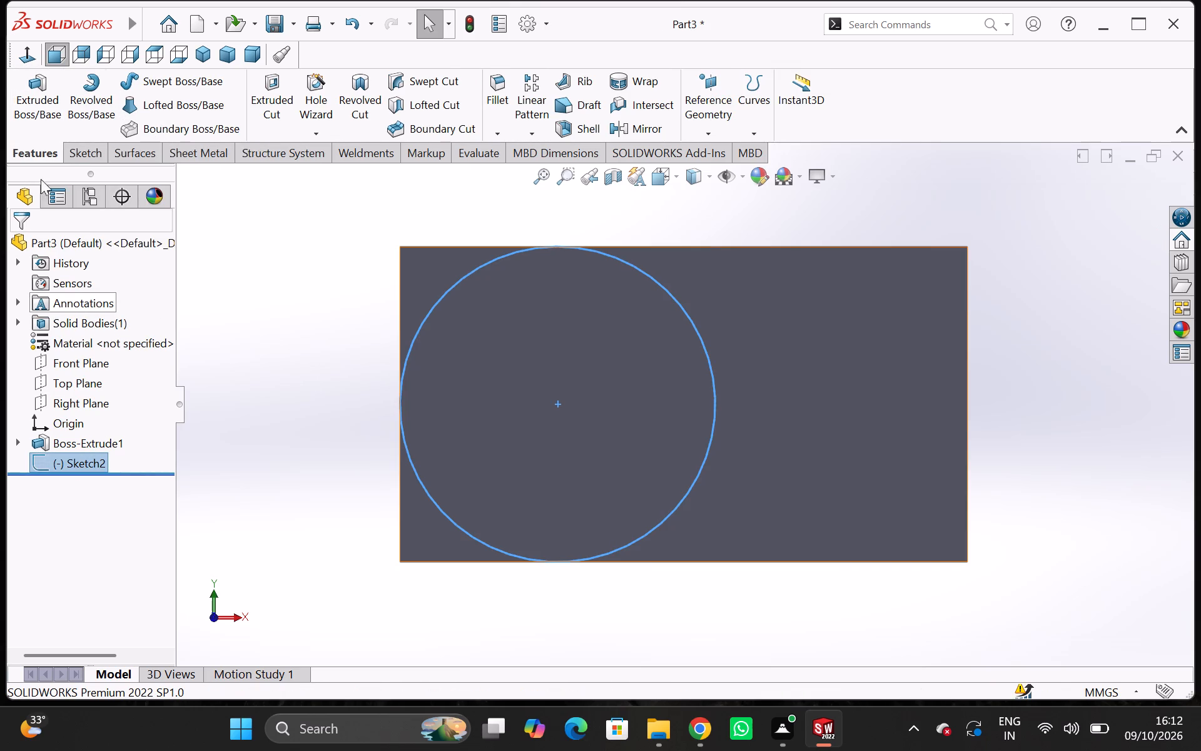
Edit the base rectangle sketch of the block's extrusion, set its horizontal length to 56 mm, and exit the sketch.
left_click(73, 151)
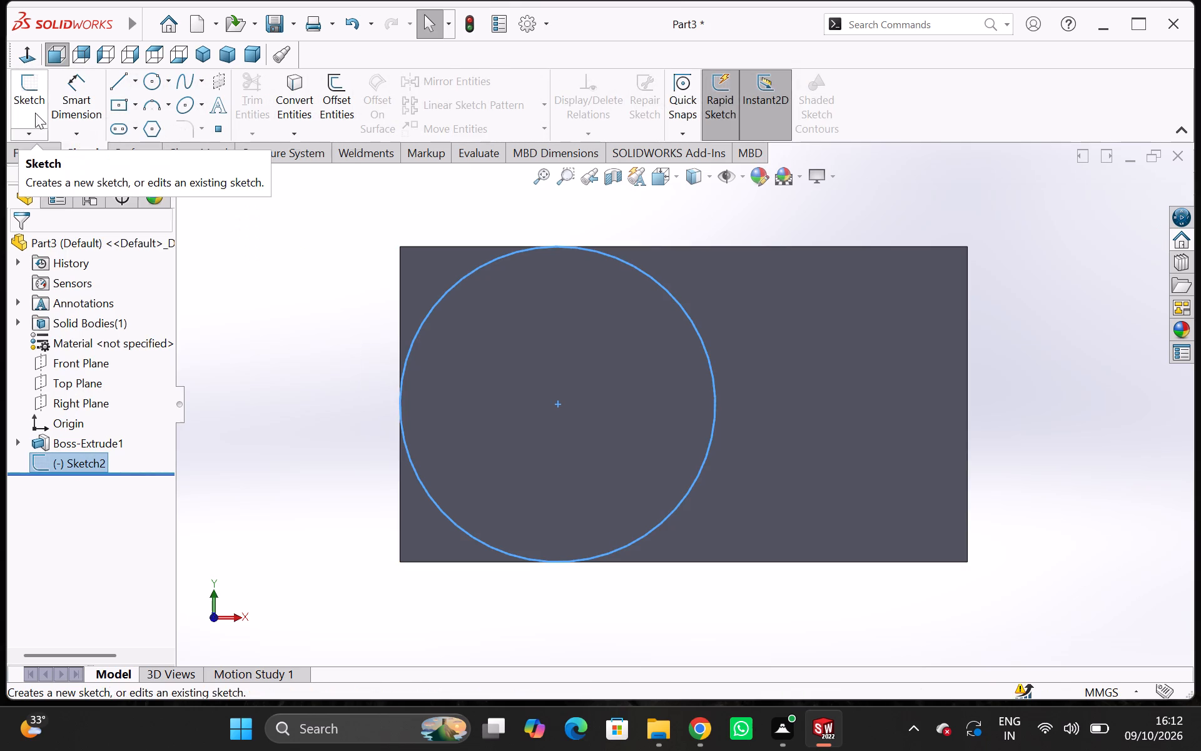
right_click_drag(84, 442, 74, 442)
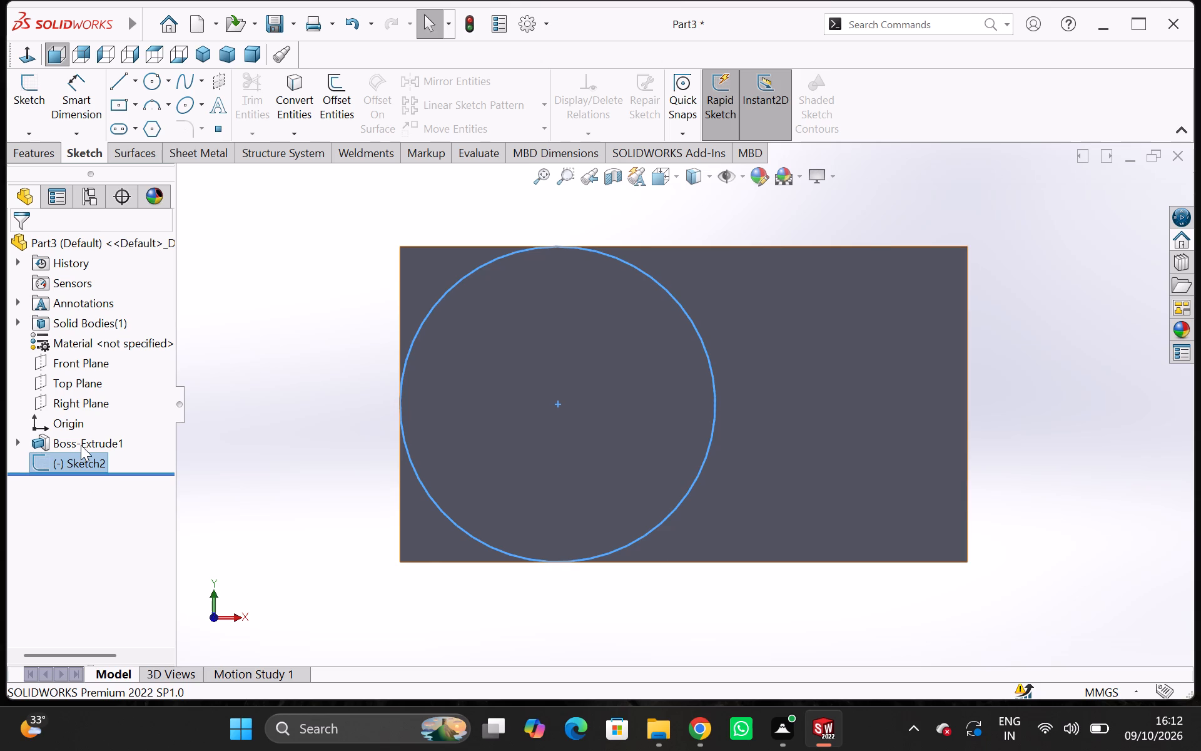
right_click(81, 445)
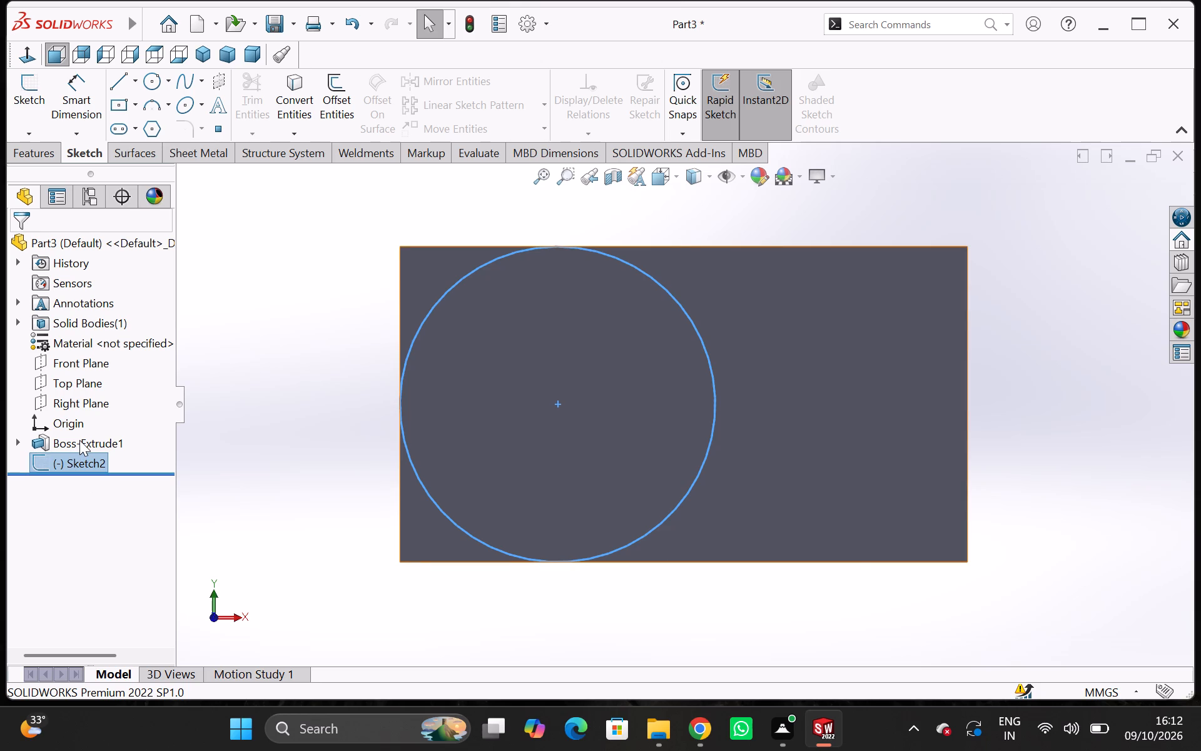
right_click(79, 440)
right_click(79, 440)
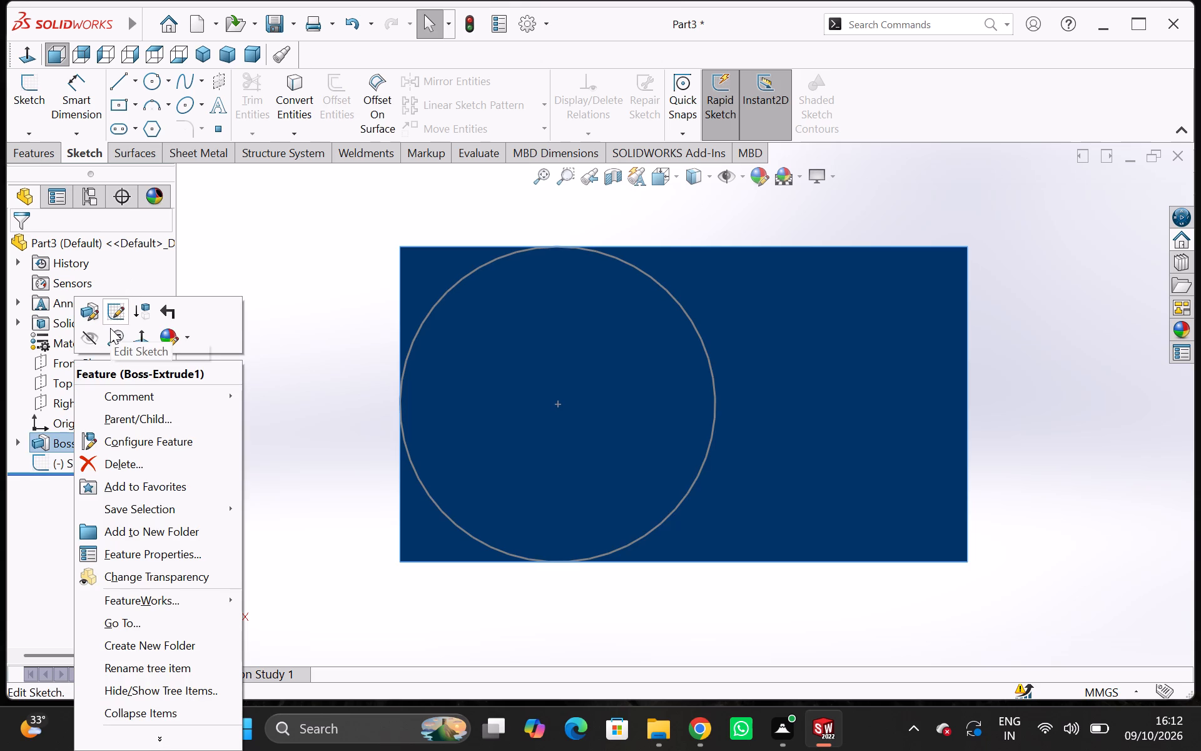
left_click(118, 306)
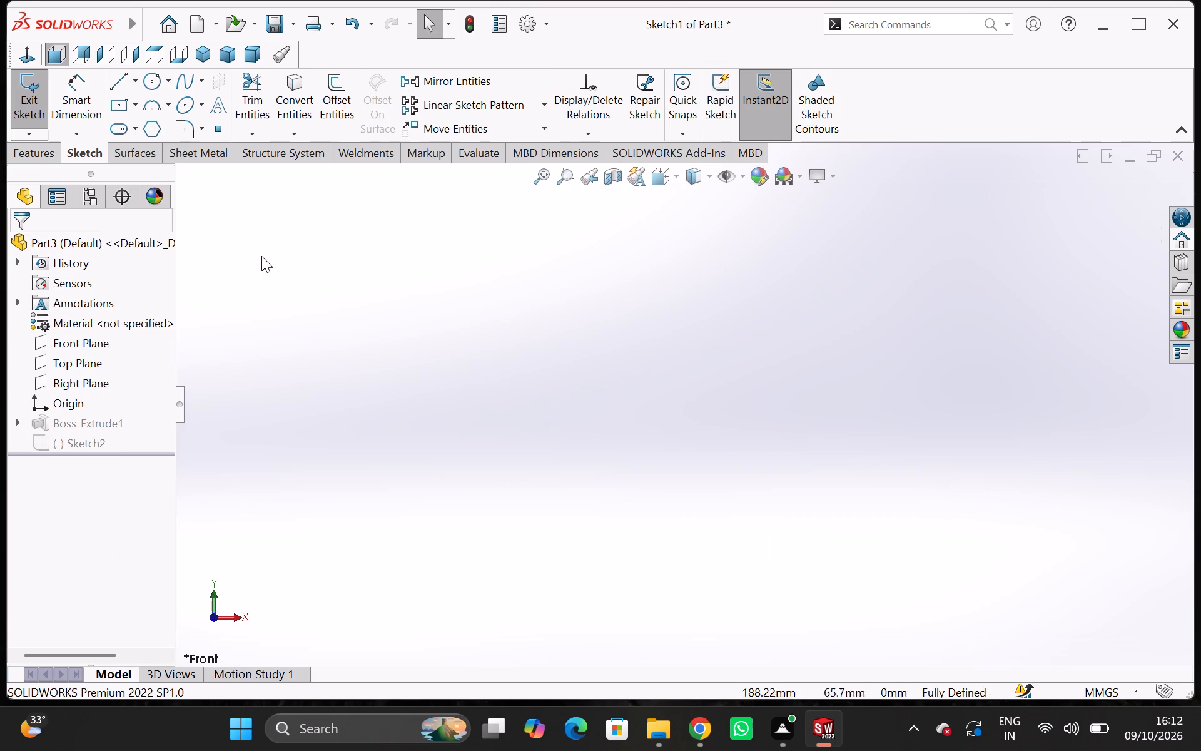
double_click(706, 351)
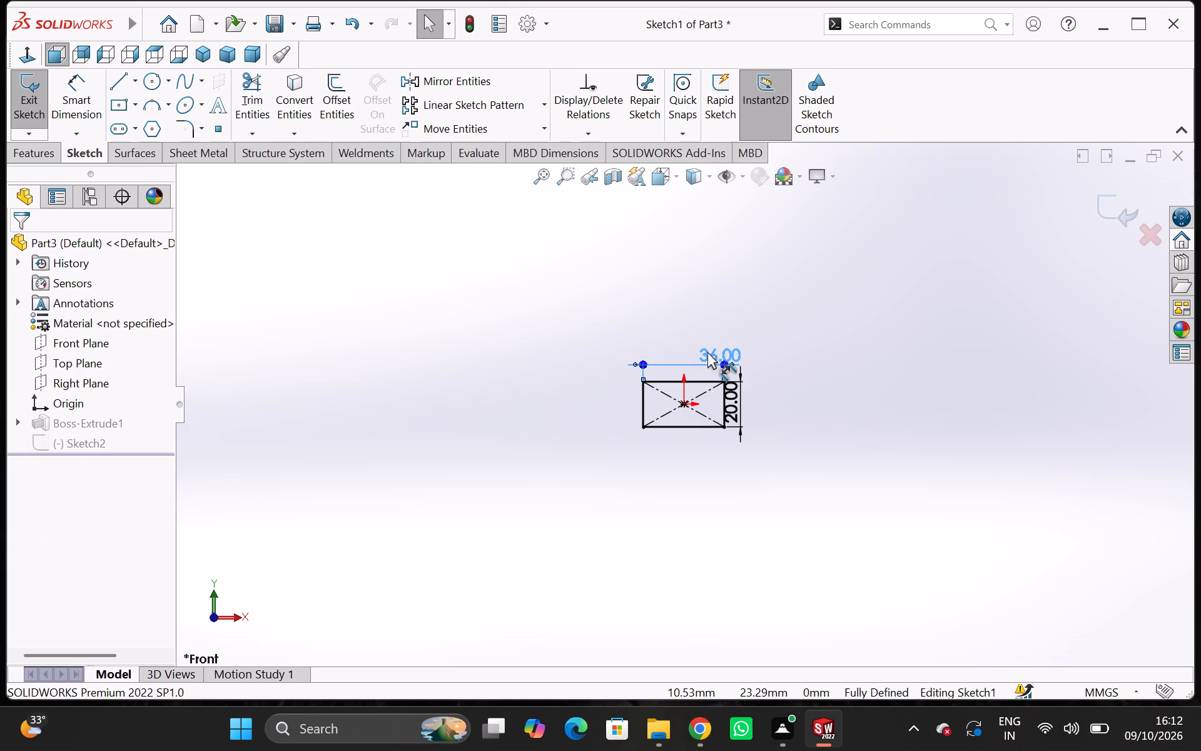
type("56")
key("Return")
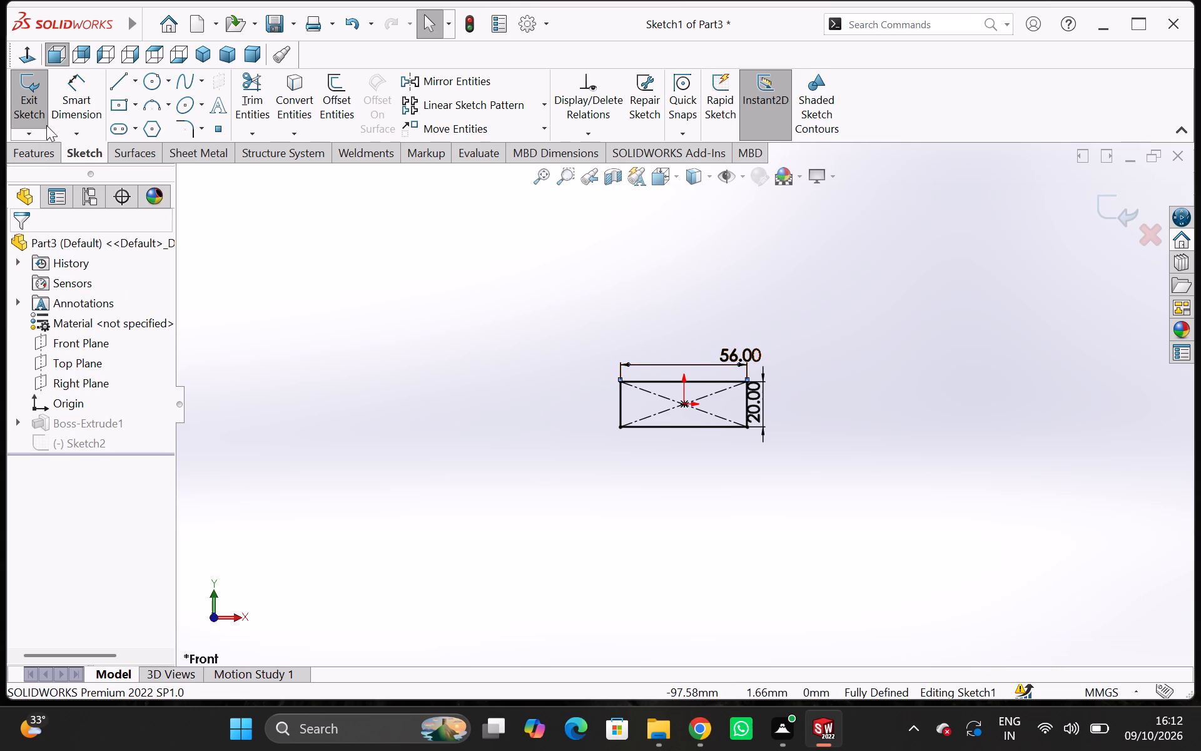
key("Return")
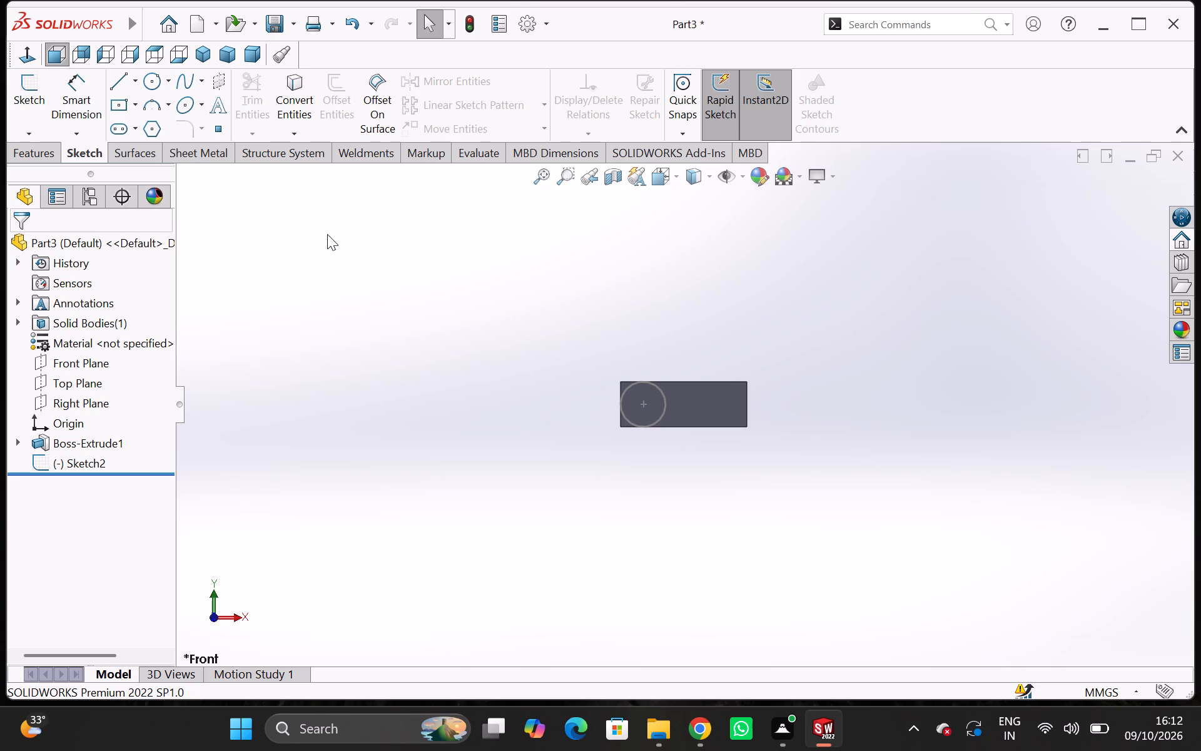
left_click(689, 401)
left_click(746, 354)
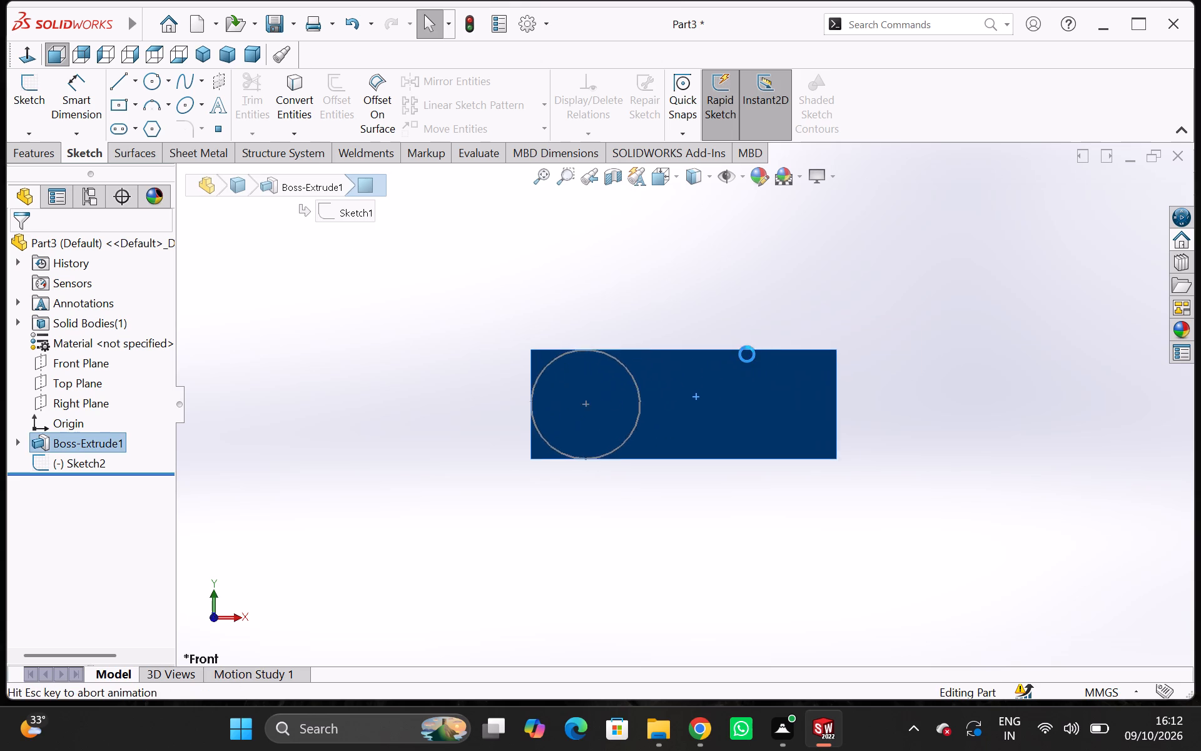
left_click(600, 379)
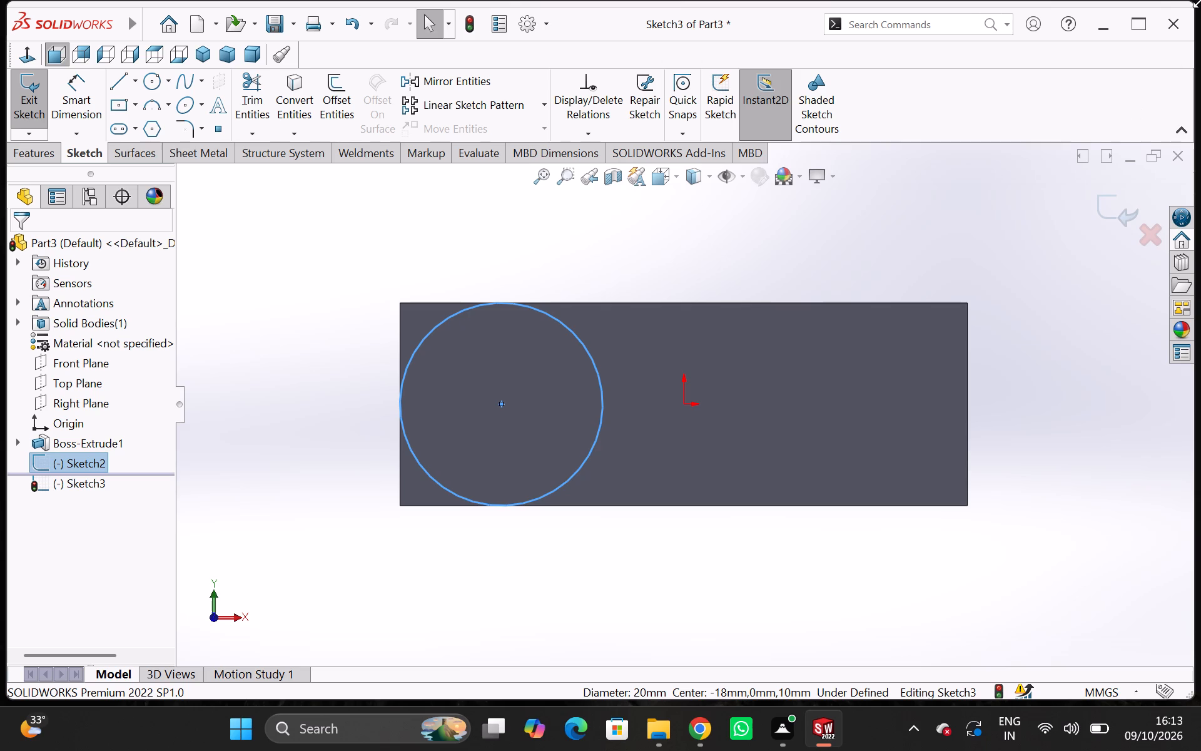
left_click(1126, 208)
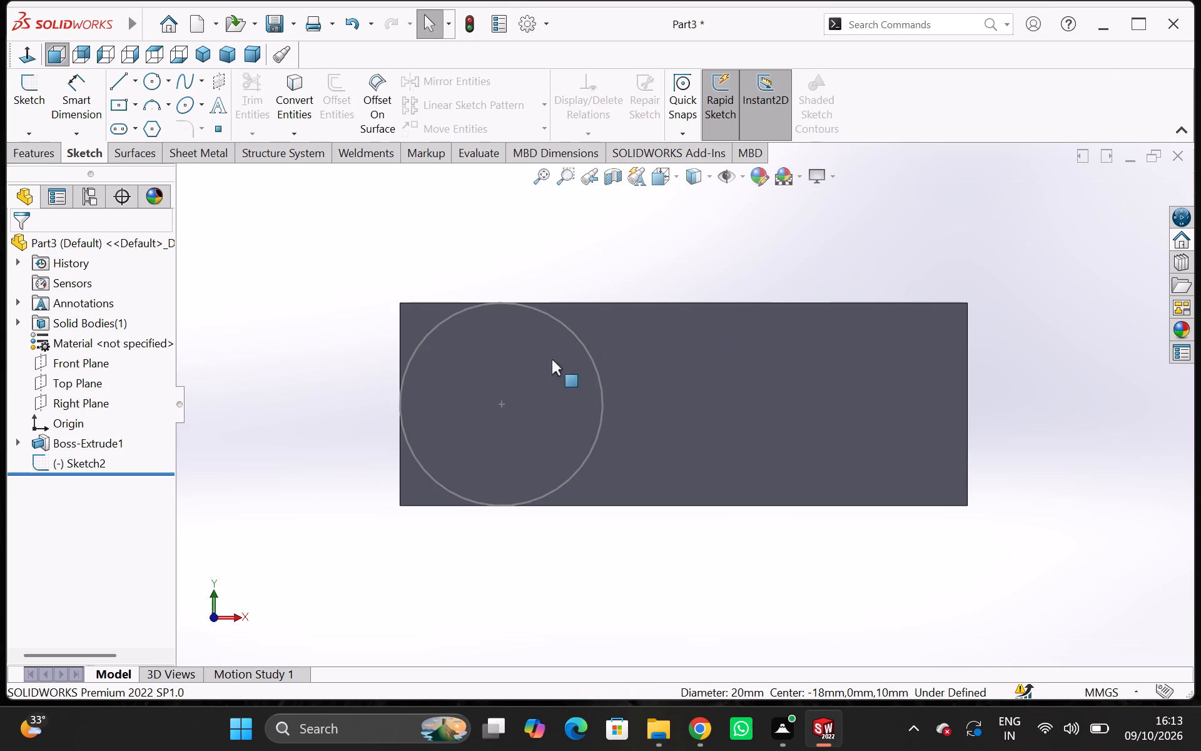
Reopen the block extrusion's base sketch for editing and set the rectangle's horizontal length to 46 mm.
right_click(86, 447)
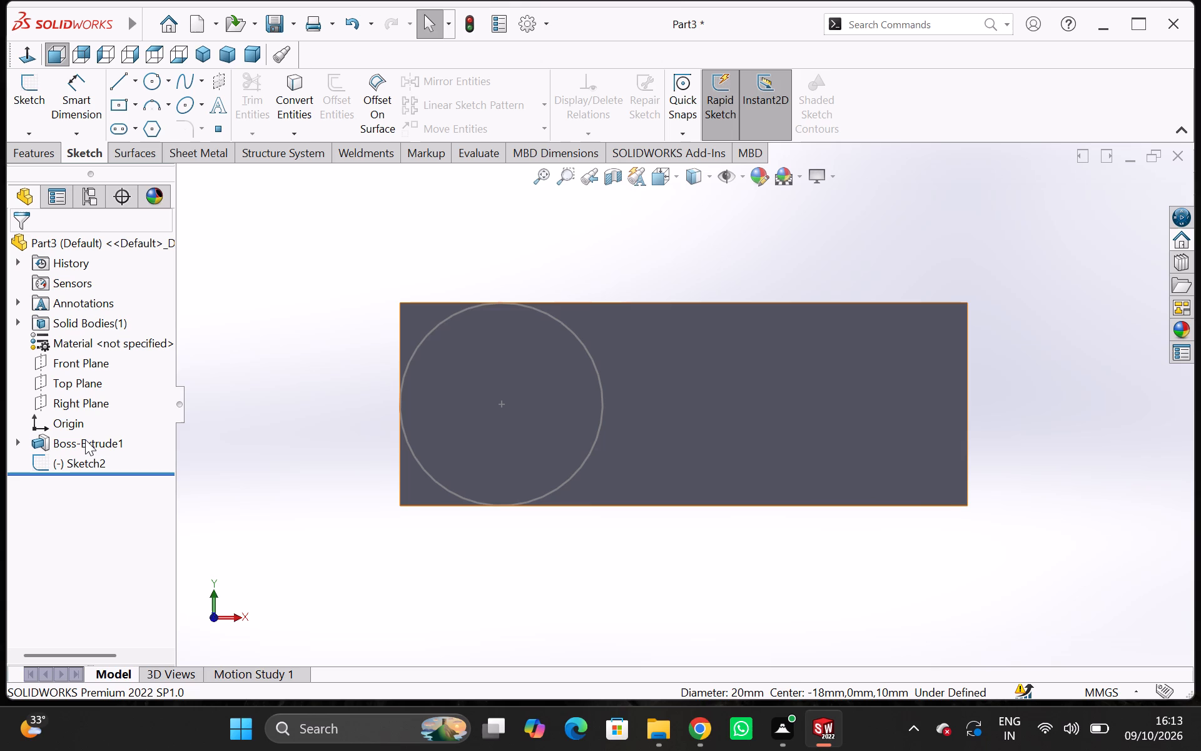
right_click(85, 439)
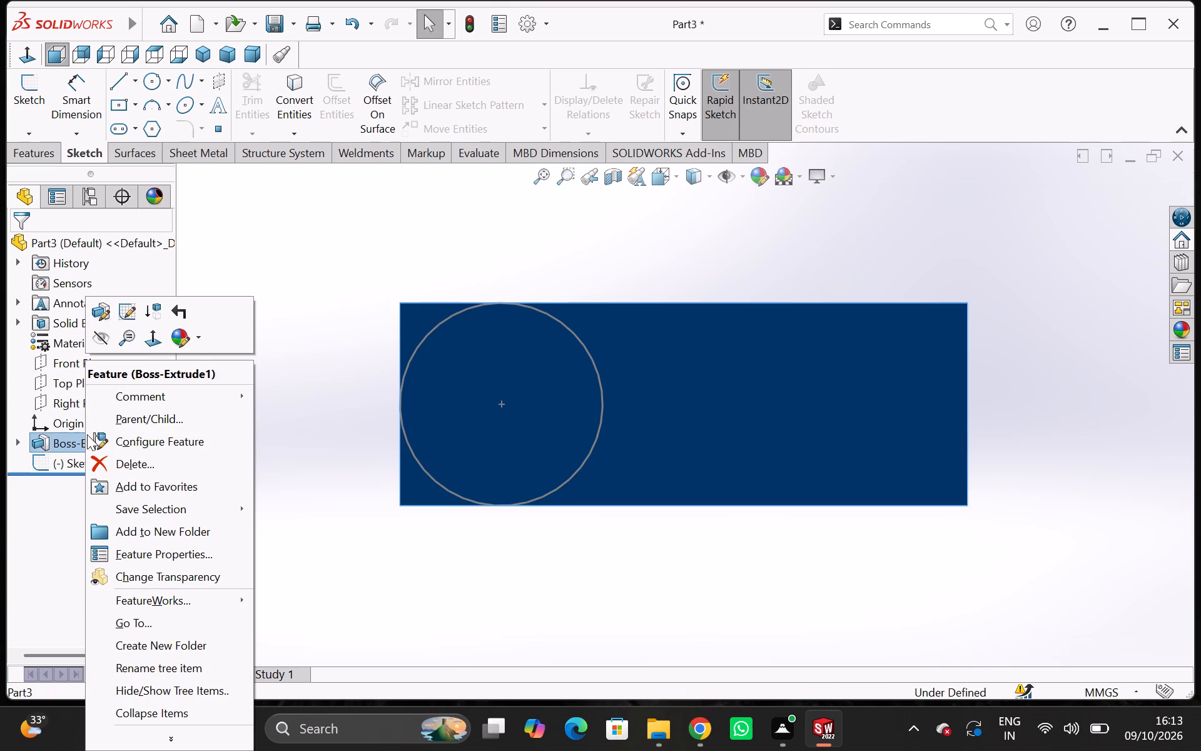
left_click(134, 307)
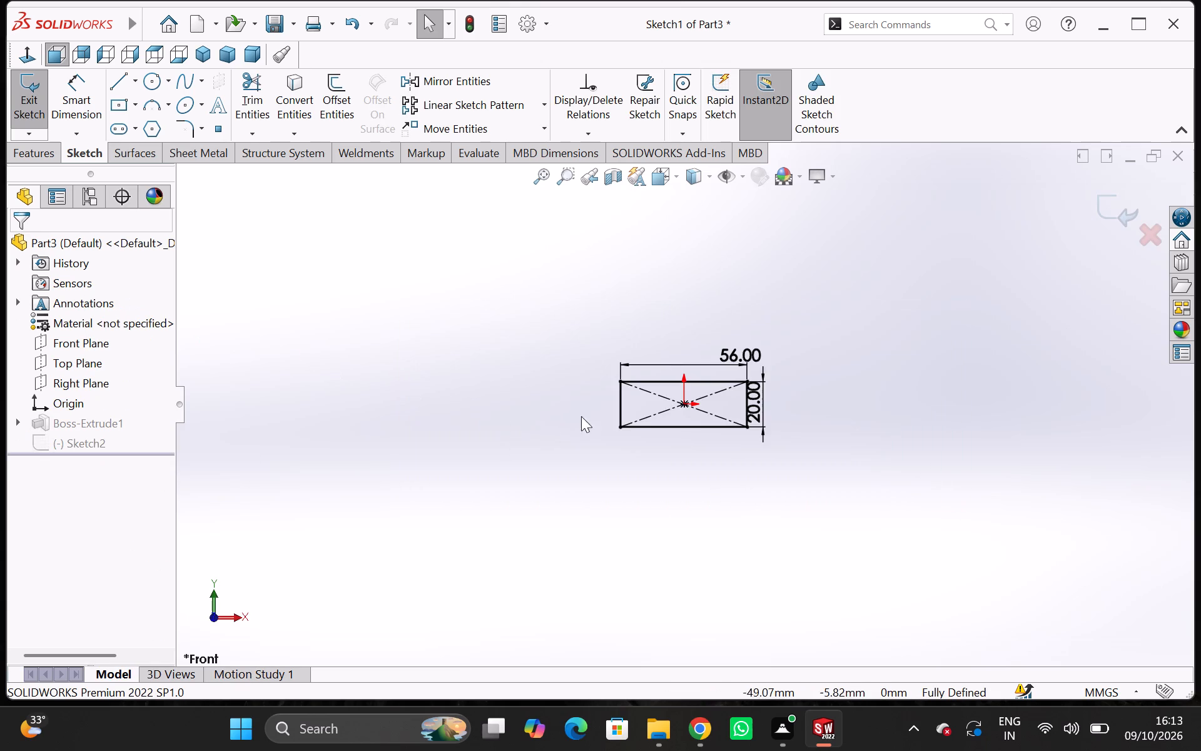
double_click(733, 361)
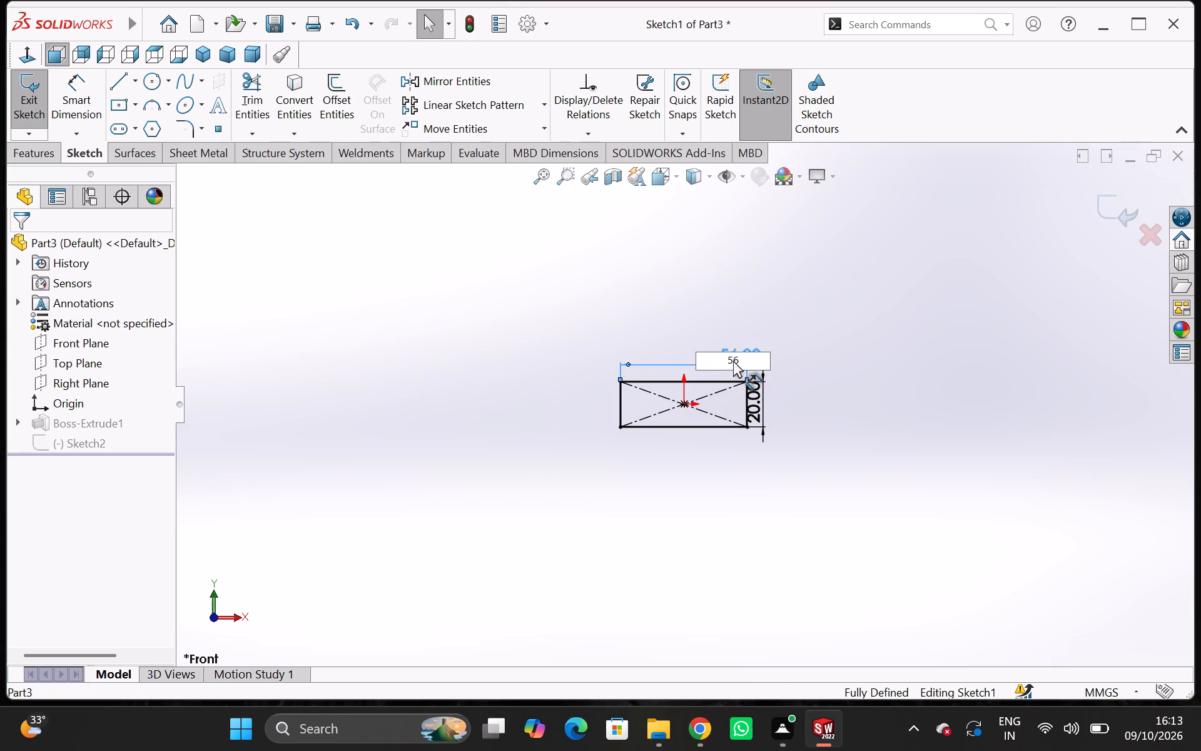
left_click_drag(775, 352, 674, 374)
double_click(733, 352)
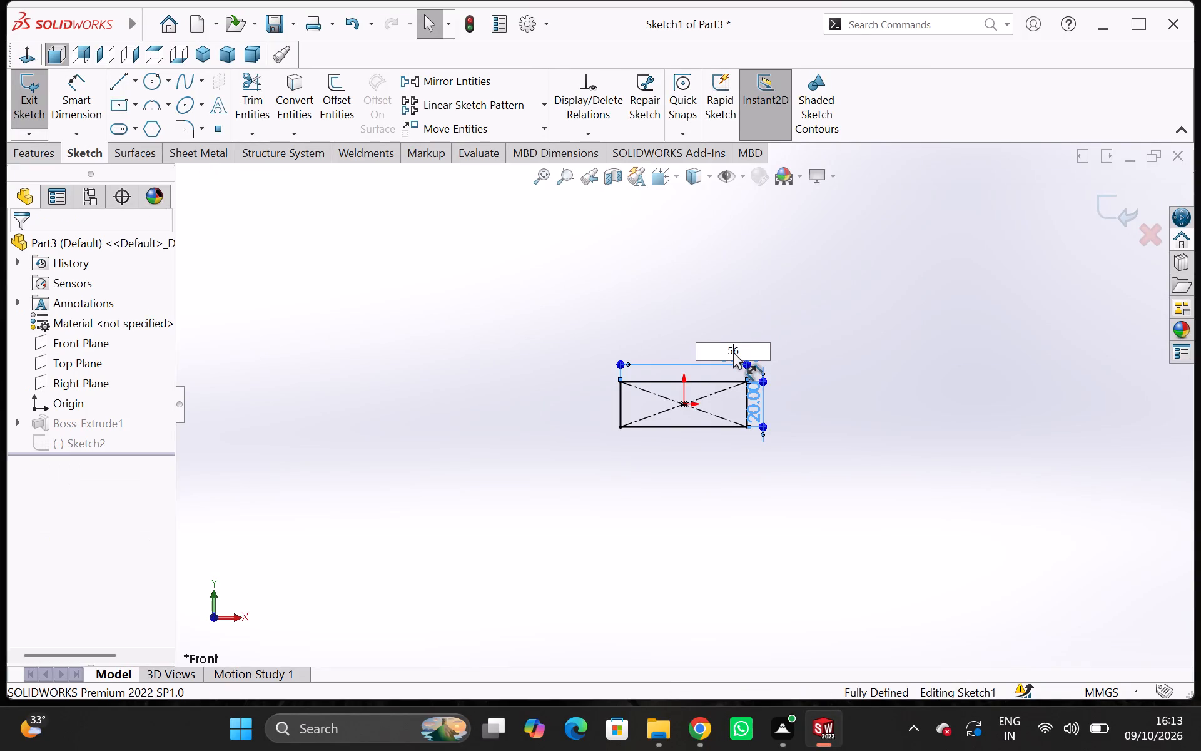
key("BackSpace")
key("4")
key("Return")
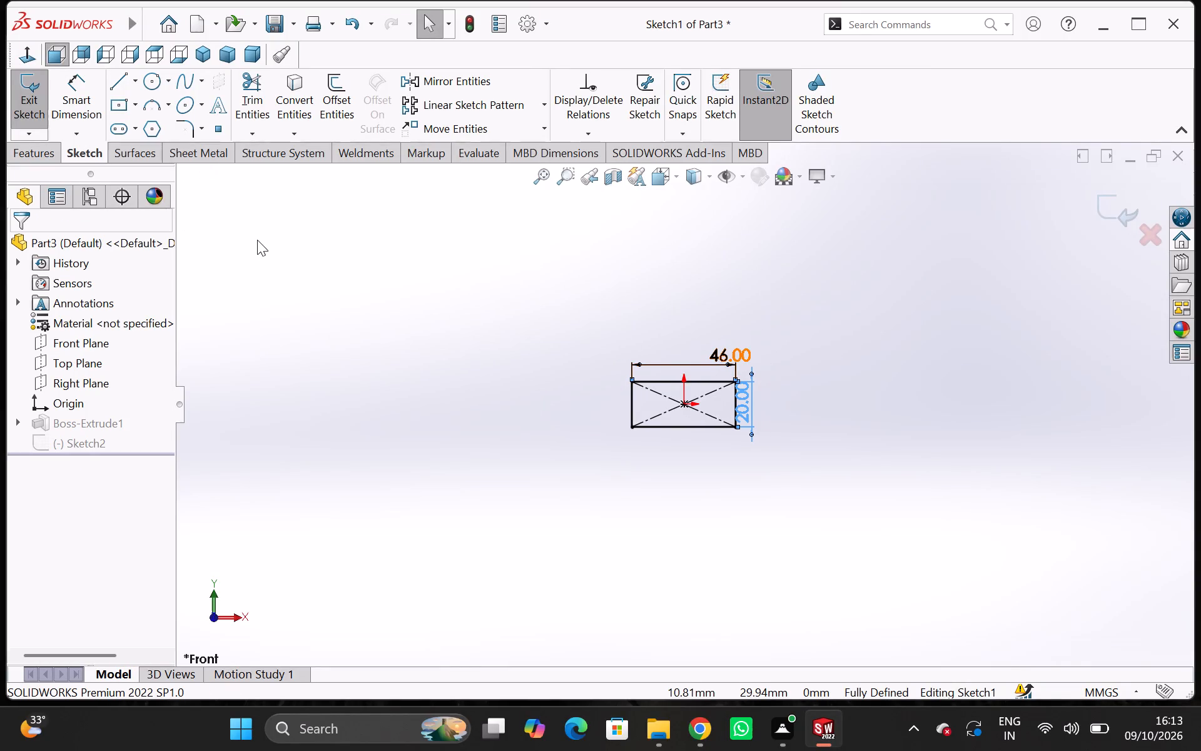
Exit the block's base sketch to rebuild the extrusion with its edited length.
left_click(28, 83)
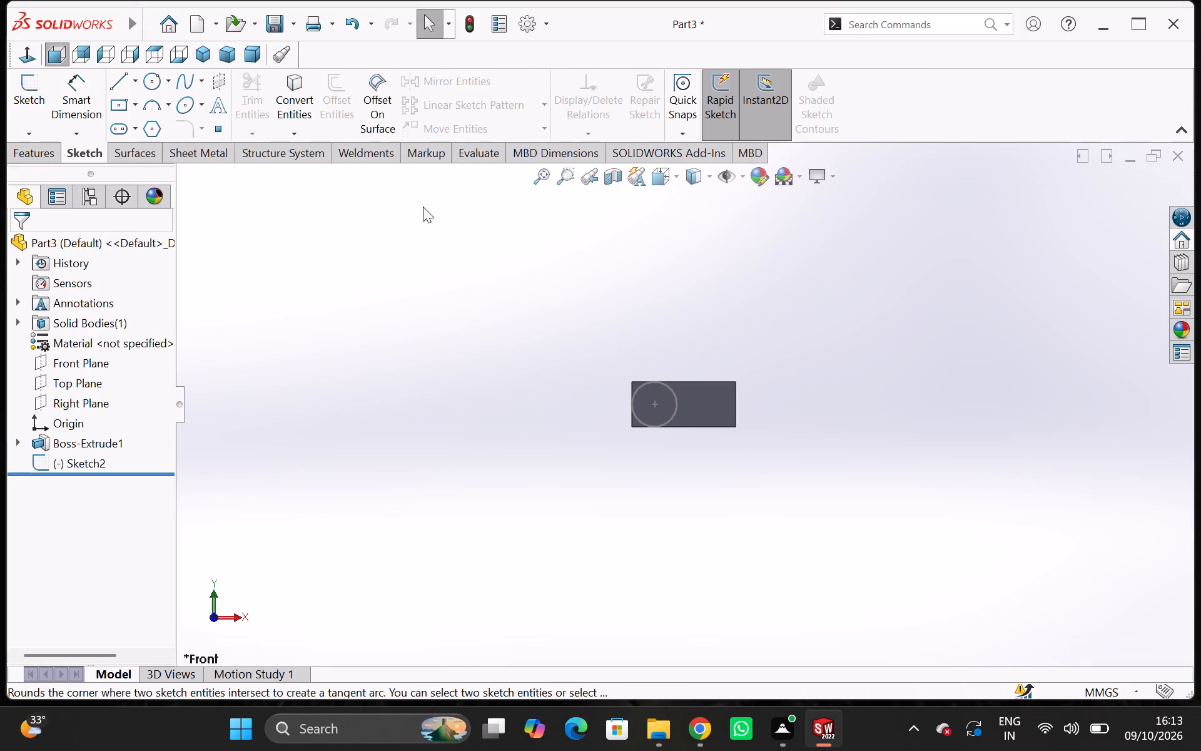
Delete the circle sketch on the block's front face and confirm the deletion.
scroll(754, 423, "down", 5)
scroll(677, 377, "down", 5)
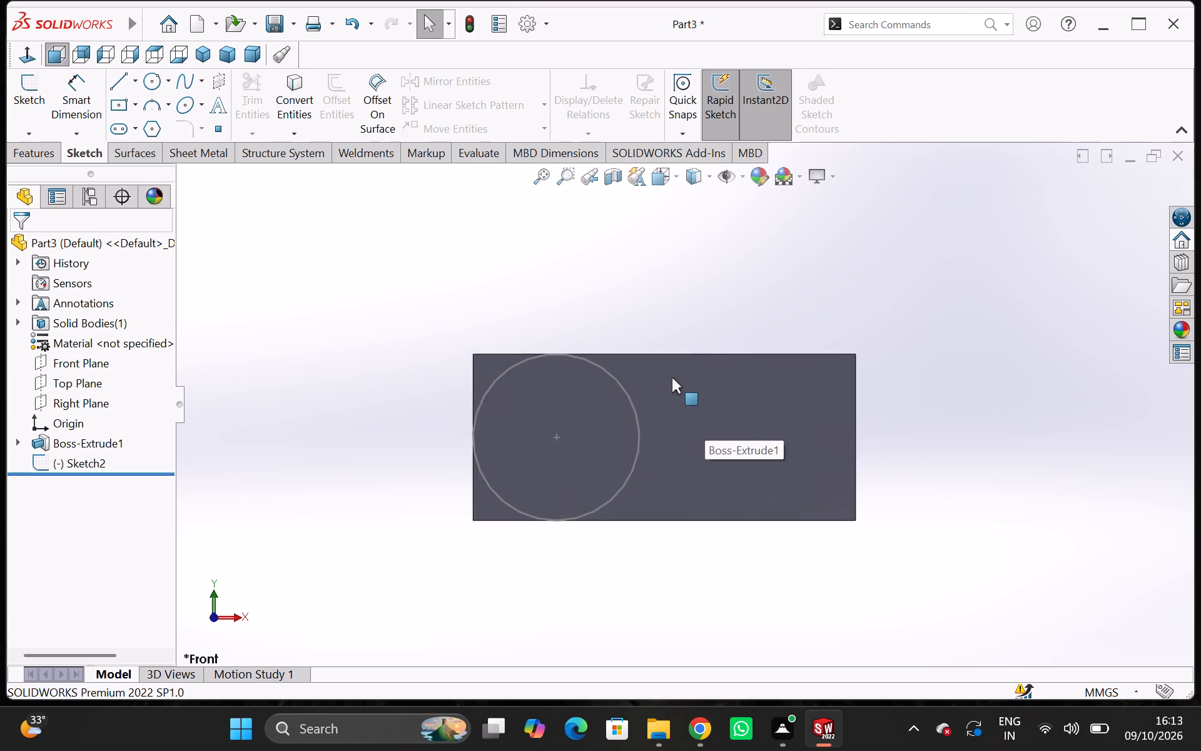
scroll(670, 377, "down", 4)
scroll(656, 383, "up", 1)
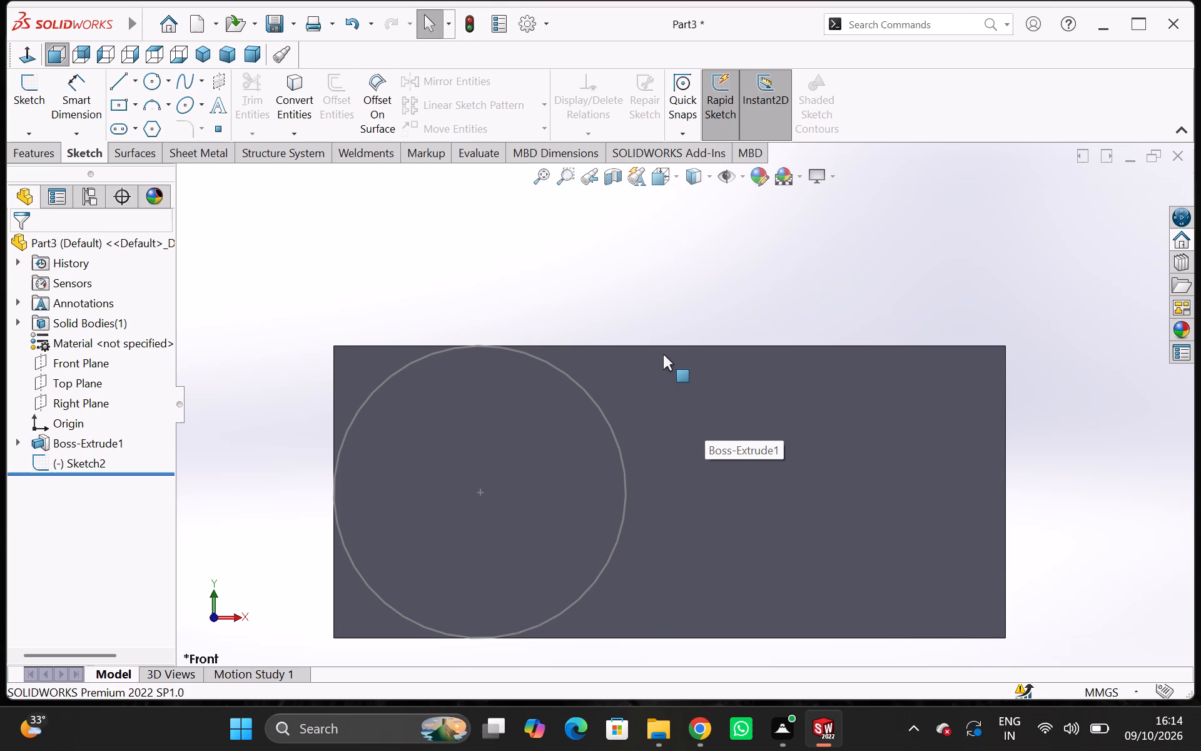
left_click(77, 470)
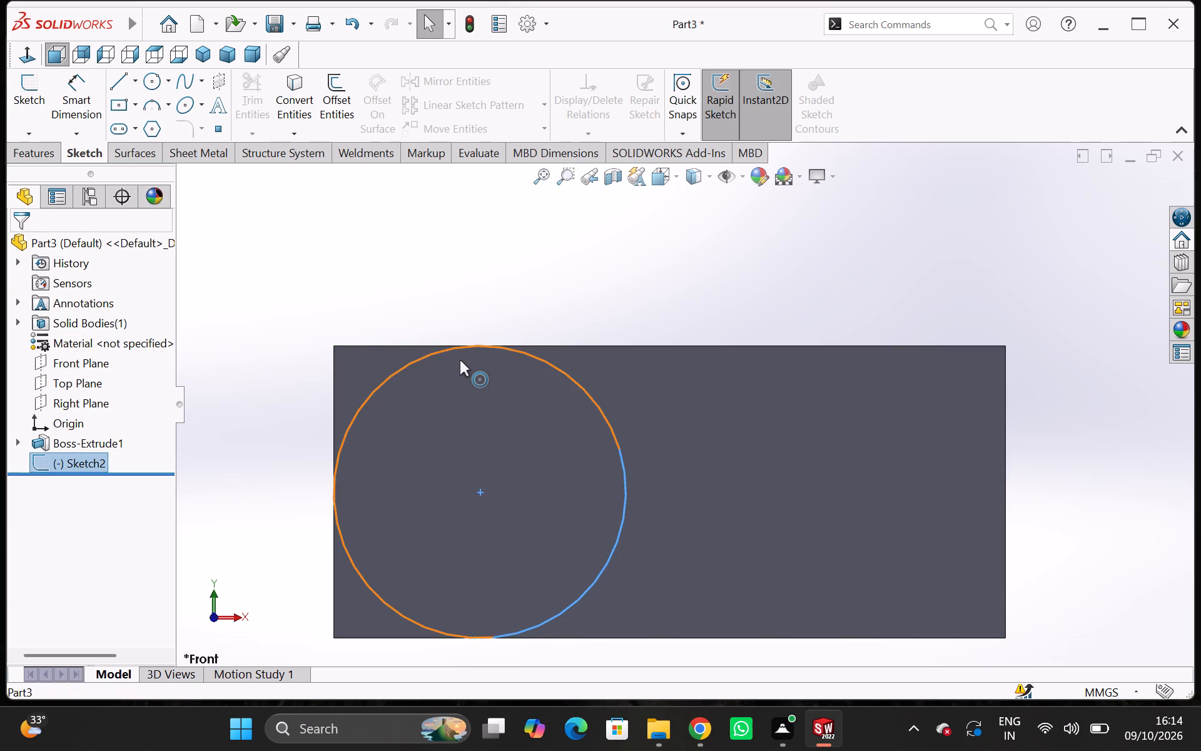
key("Delete")
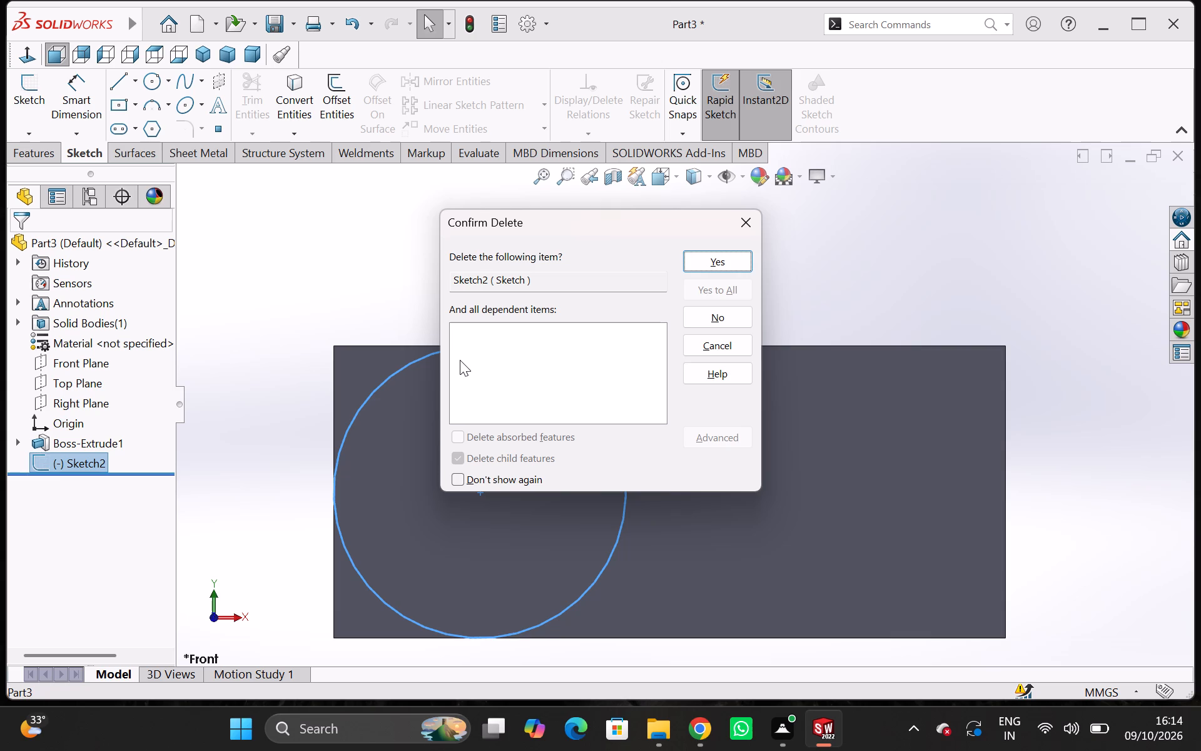
left_click(710, 262)
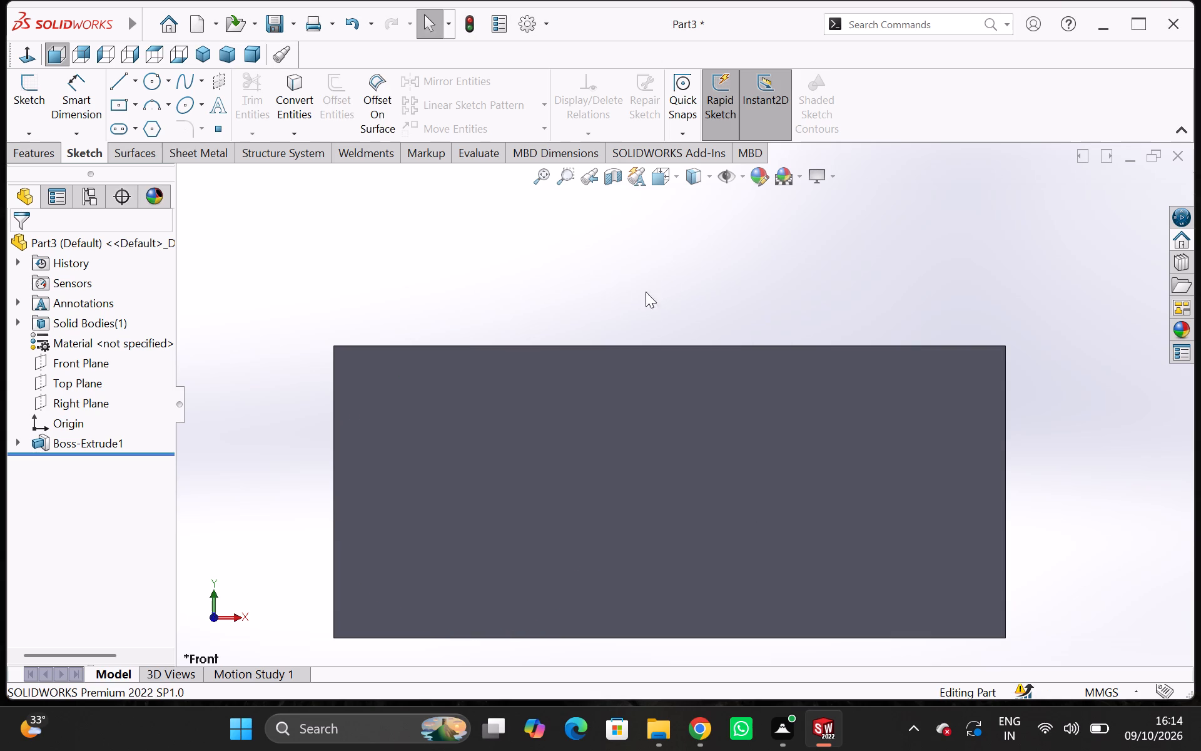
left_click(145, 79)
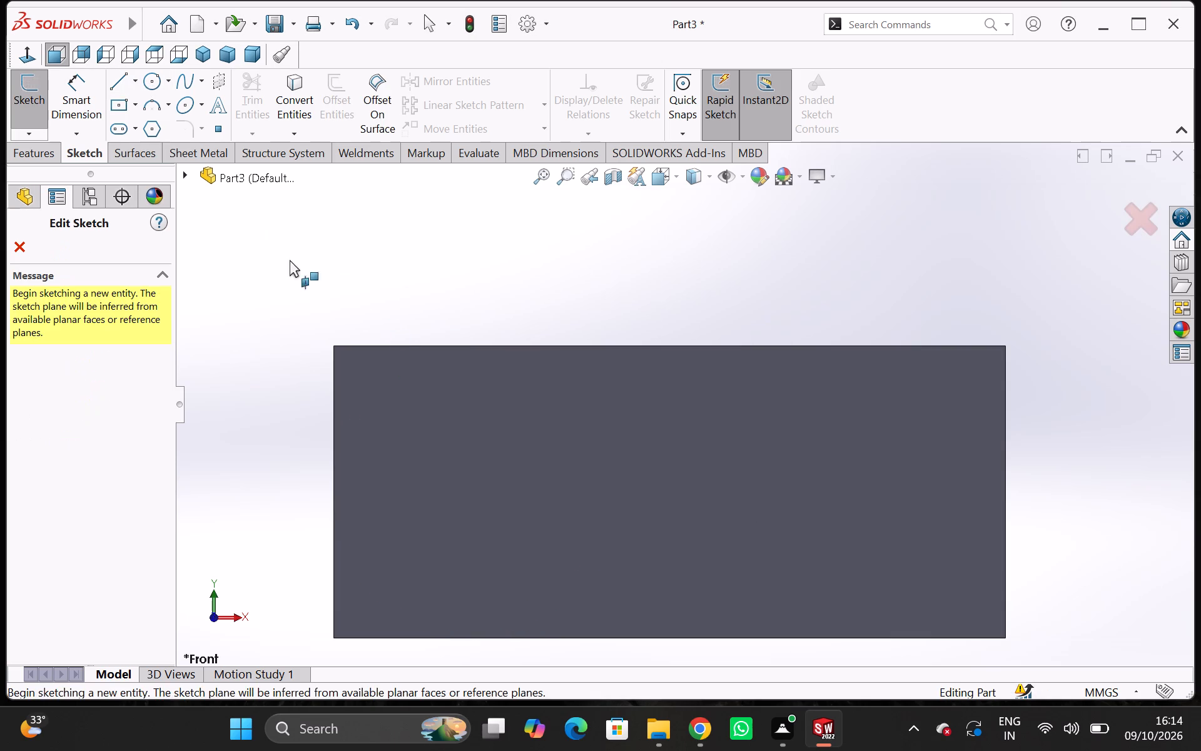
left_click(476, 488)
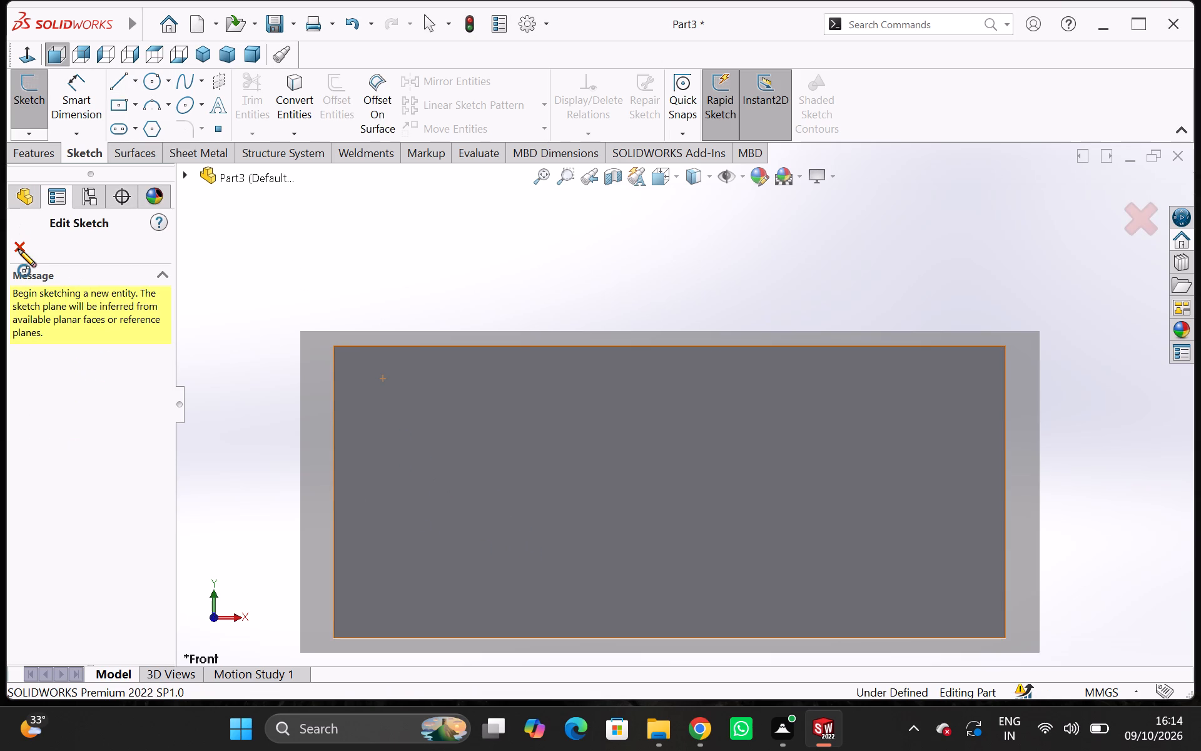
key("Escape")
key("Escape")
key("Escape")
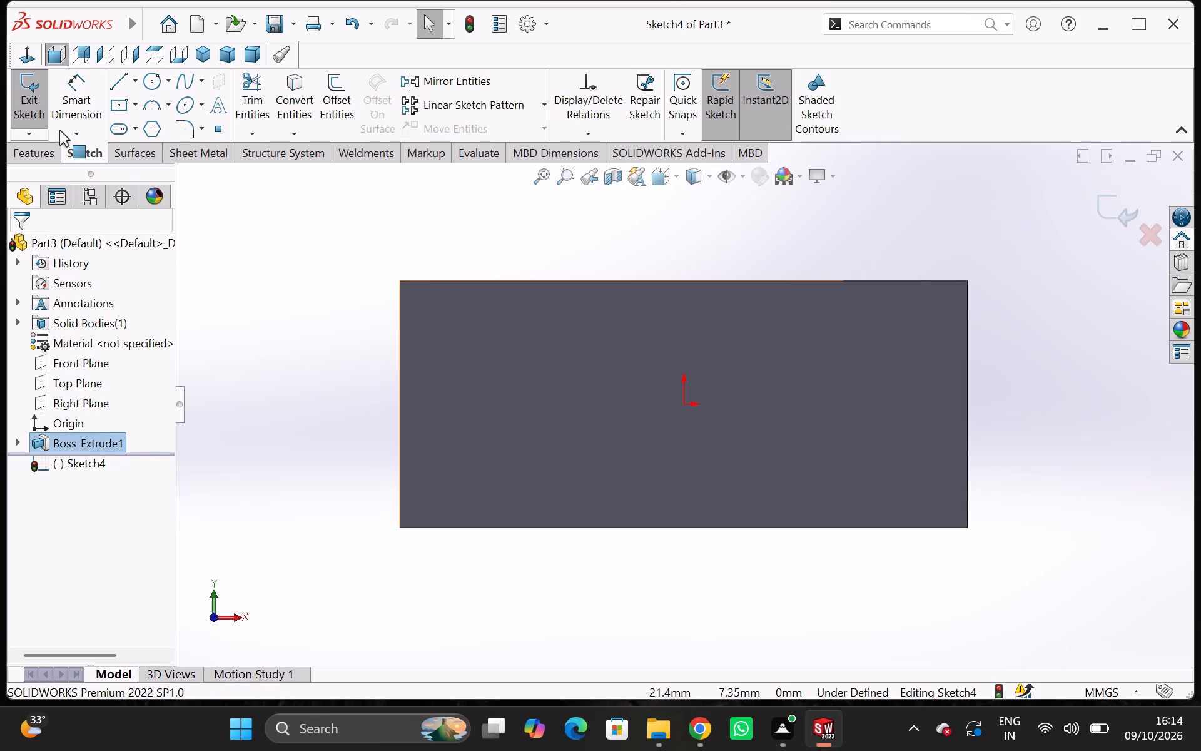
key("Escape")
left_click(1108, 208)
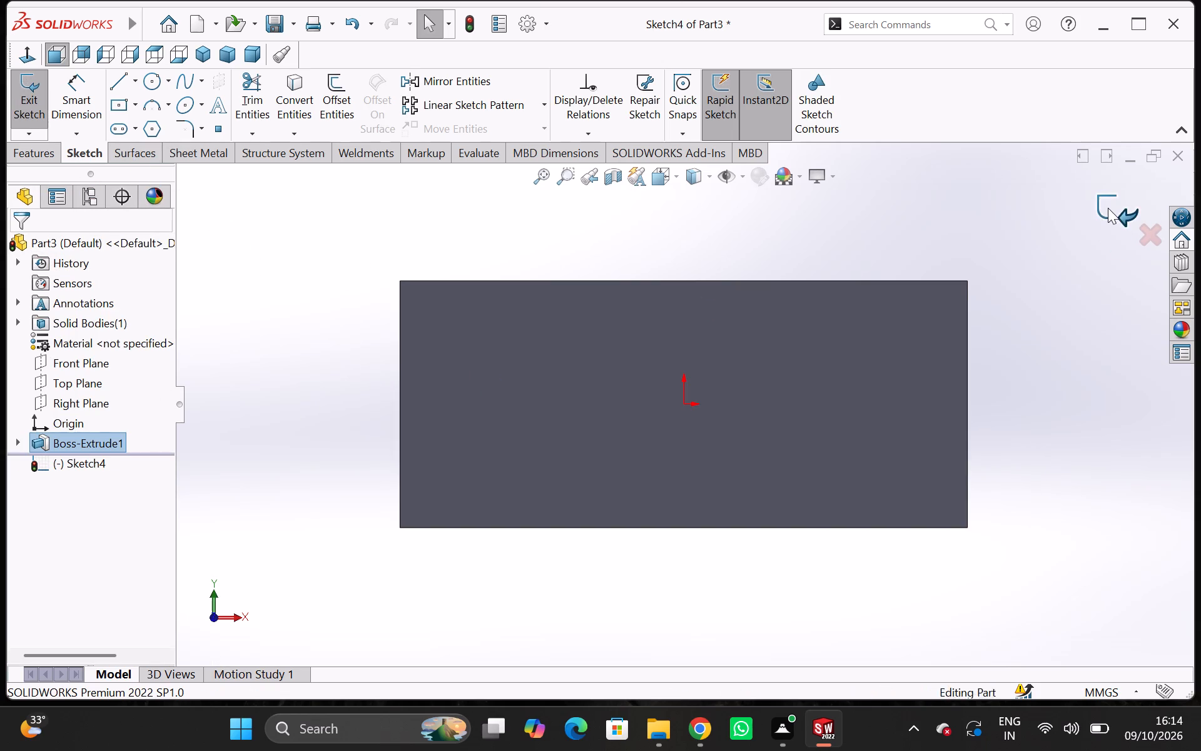
Start a new sketch on the block's front face and draw a circle about 19.2 mm in diameter near its left end.
left_click(661, 383)
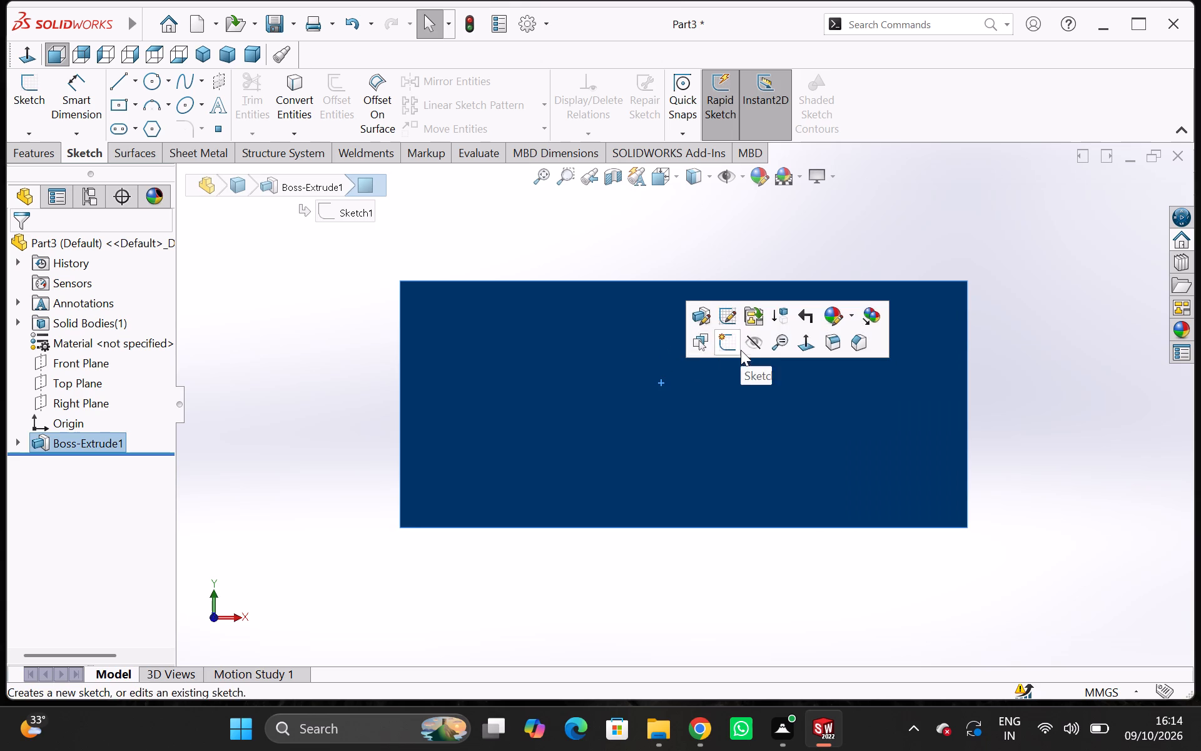
left_click(737, 347)
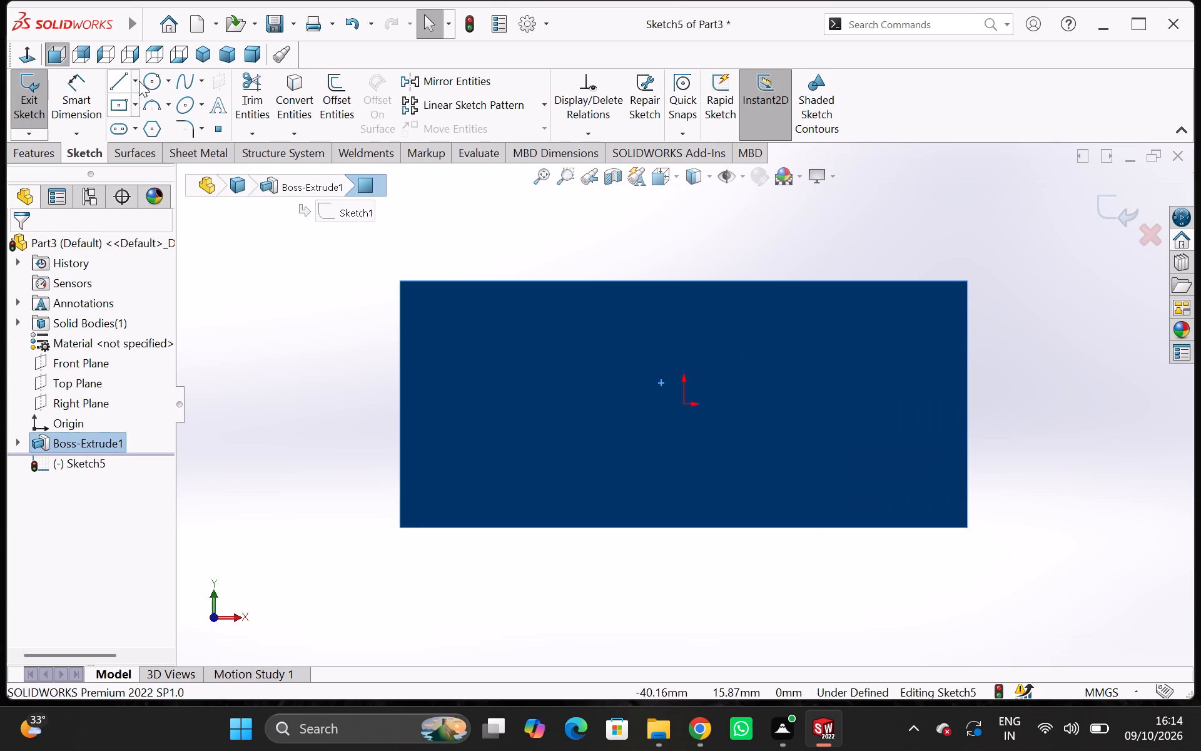
left_click(144, 76)
left_click(493, 385)
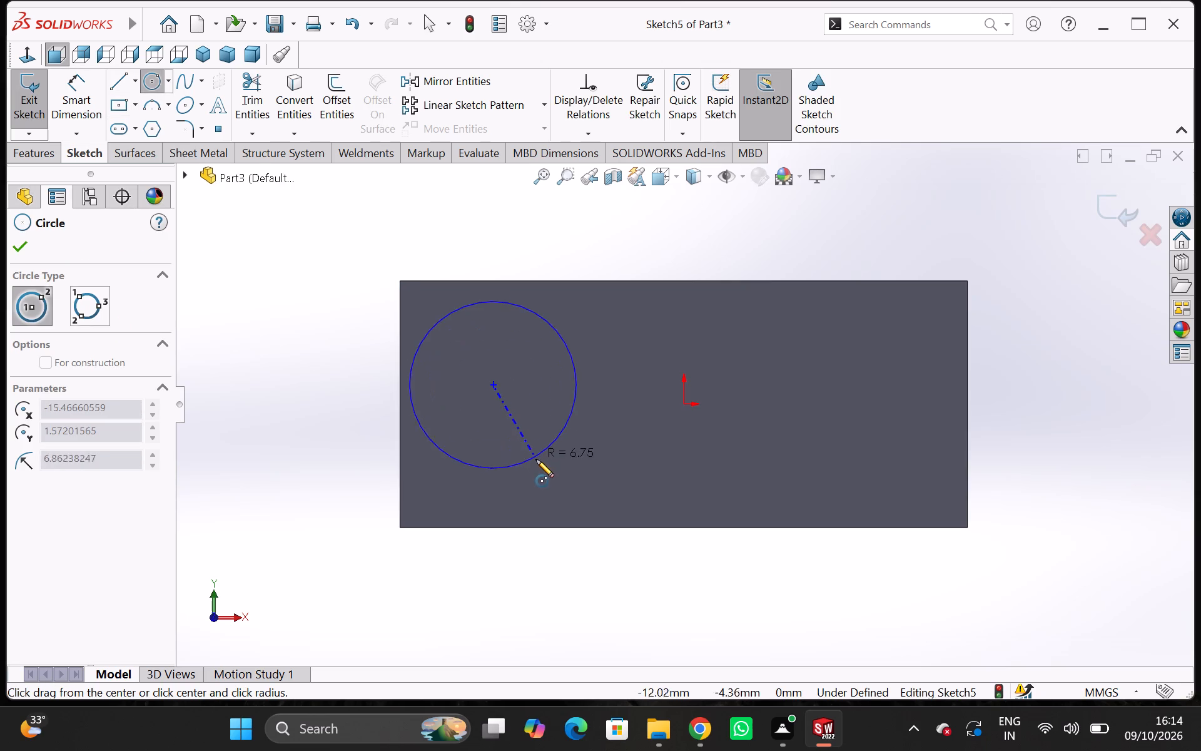
left_click(554, 486)
key("Escape")
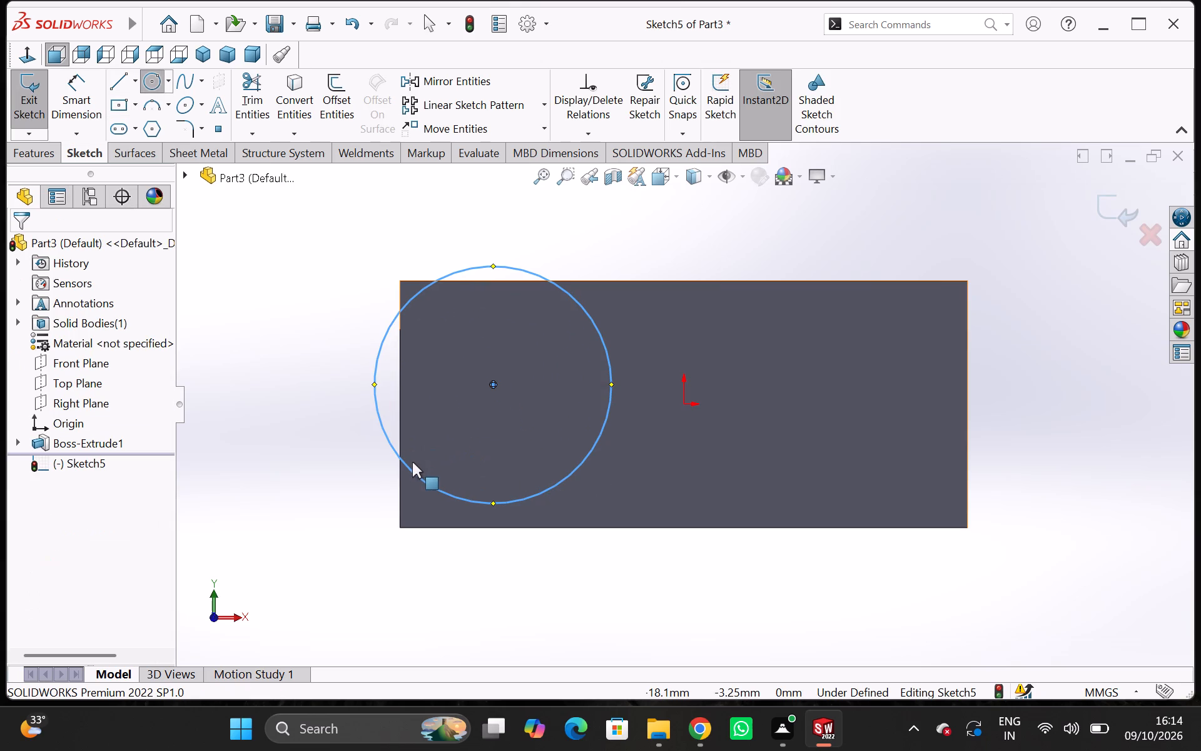
Add a tangent relation between the circle and the block's left vertical edge.
left_click(399, 480, "ctrl")
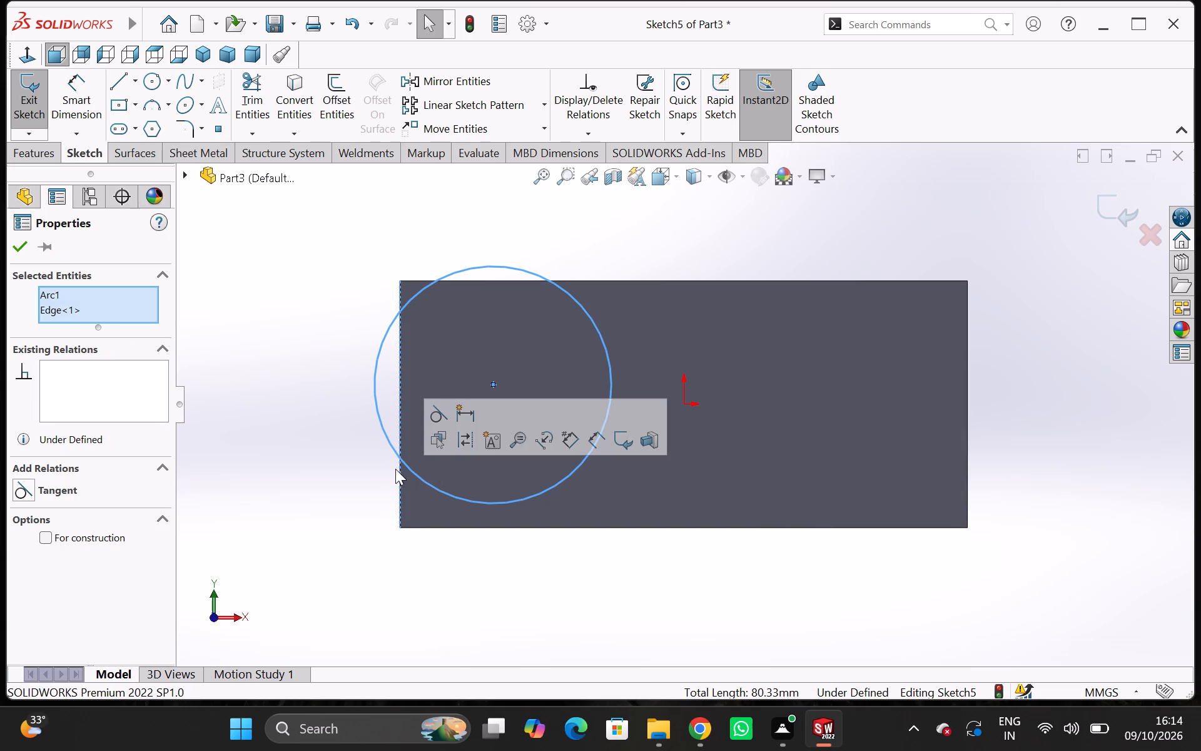
left_click(442, 412)
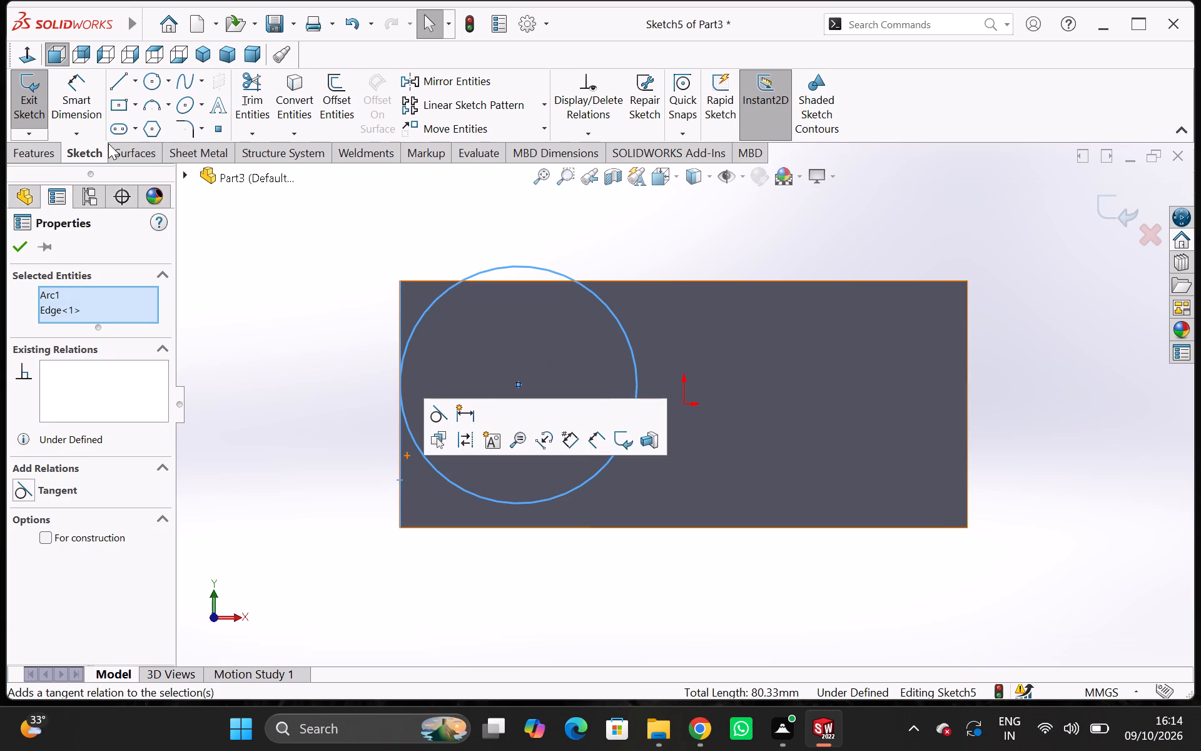
Dimension the circle's diameter as 20 mm.
left_click(66, 99)
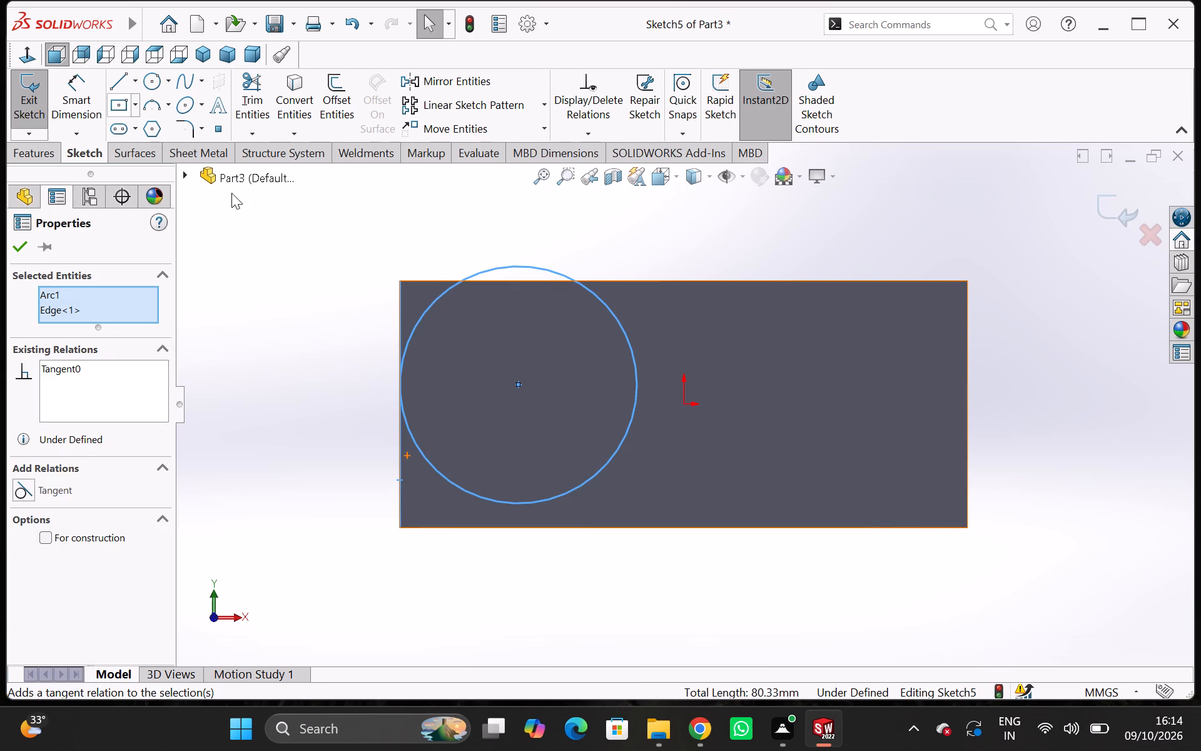
left_click(70, 99)
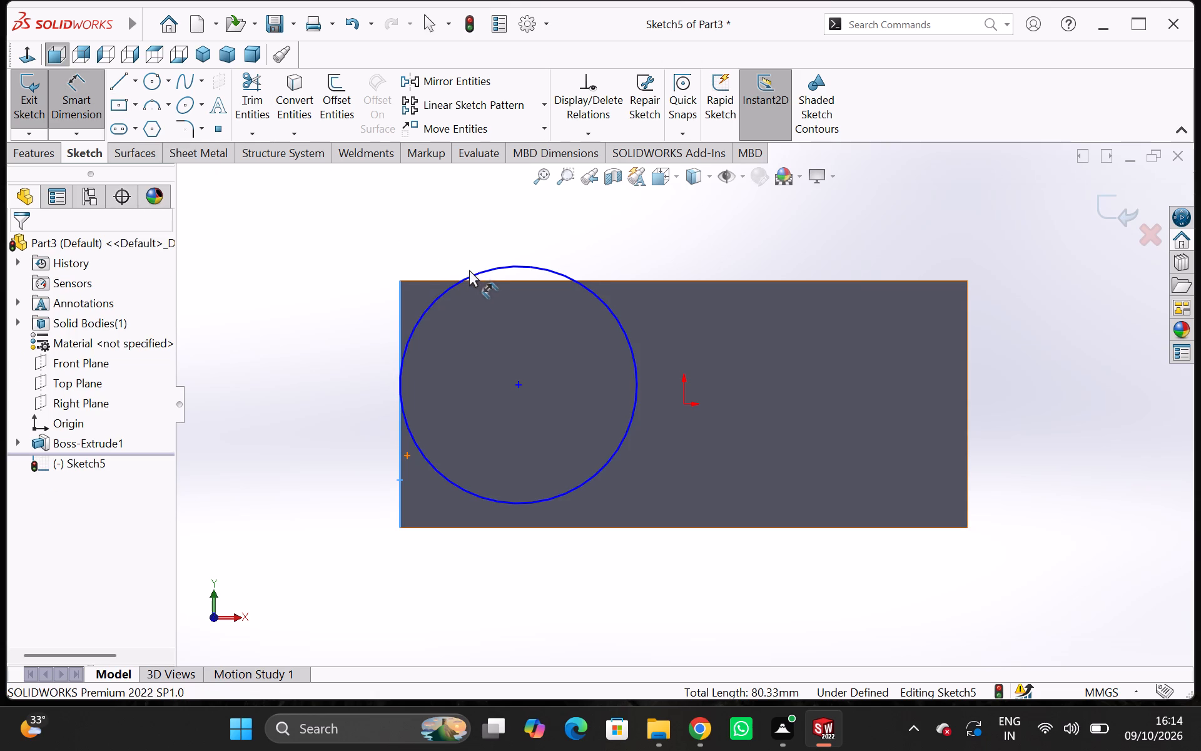
left_click(470, 274)
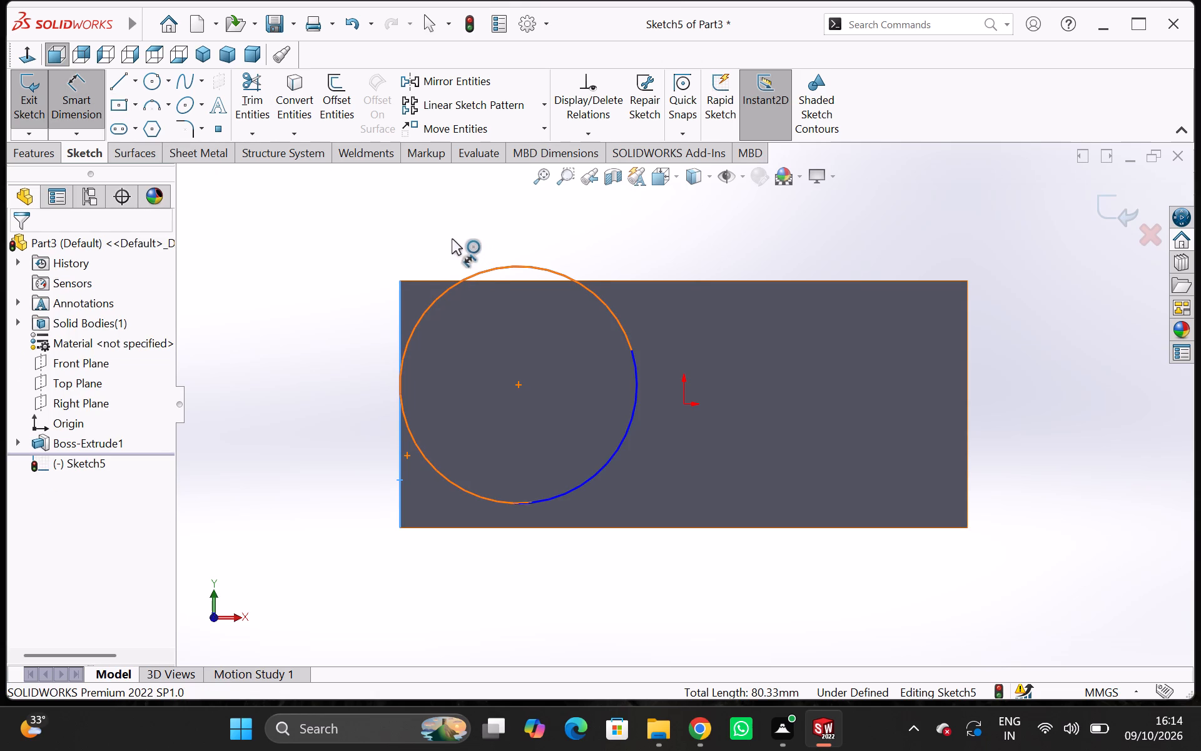
left_click(440, 218)
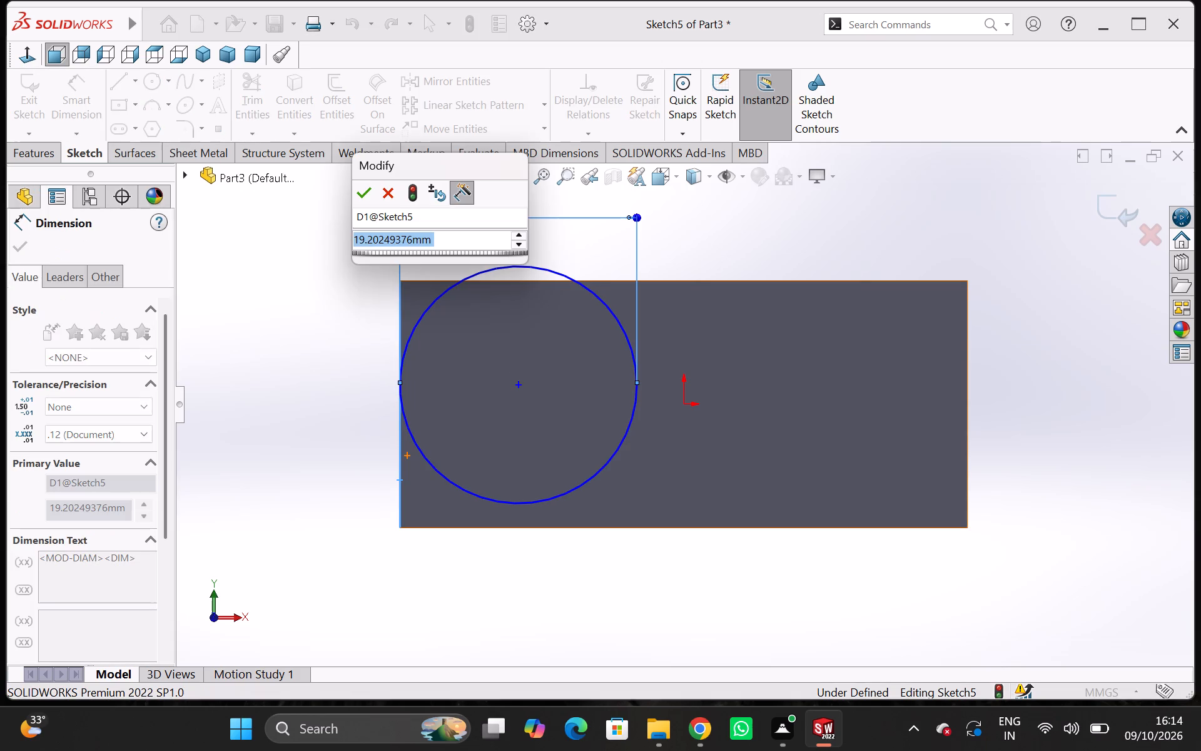
key("2")
key("0")
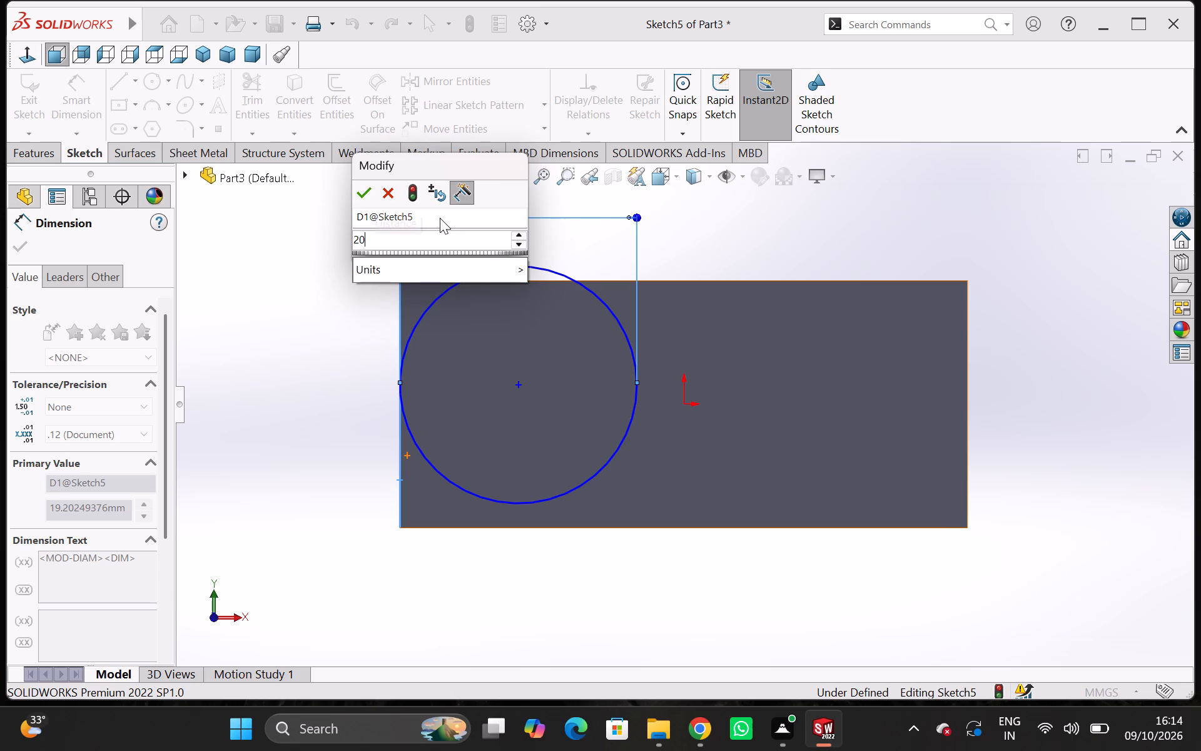
key("Return")
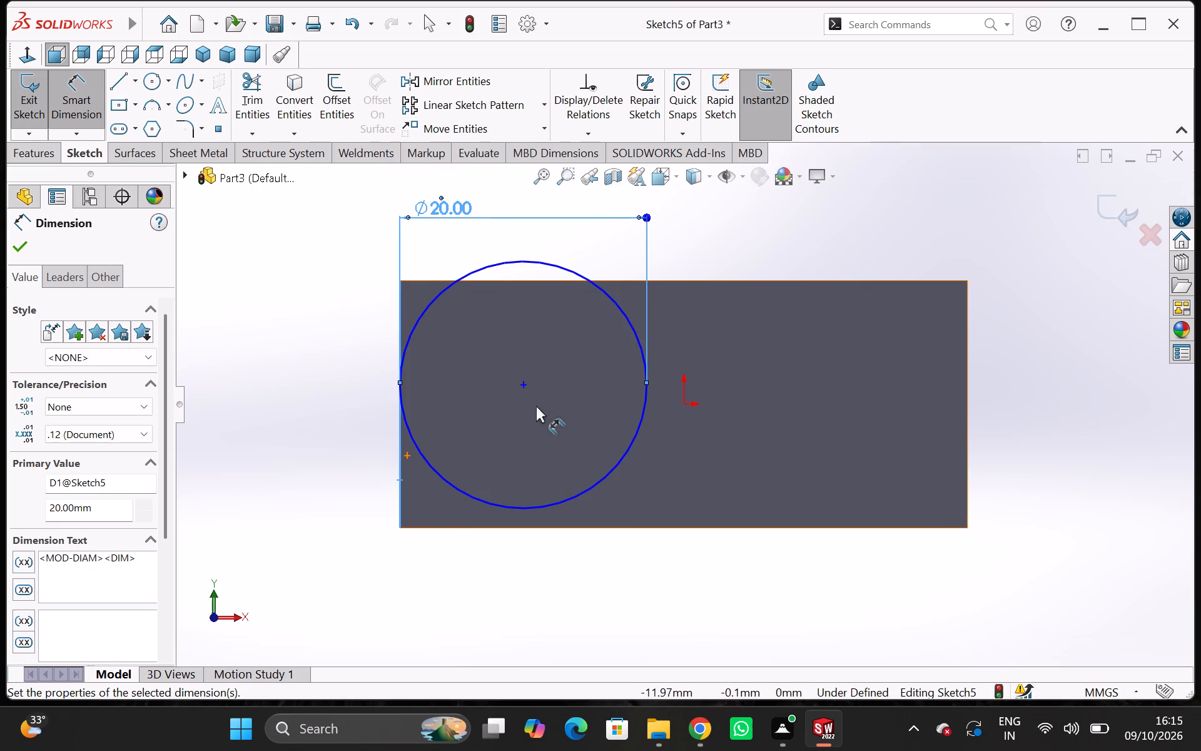
scroll(532, 427, "down", 2)
scroll(522, 442, "up", 3)
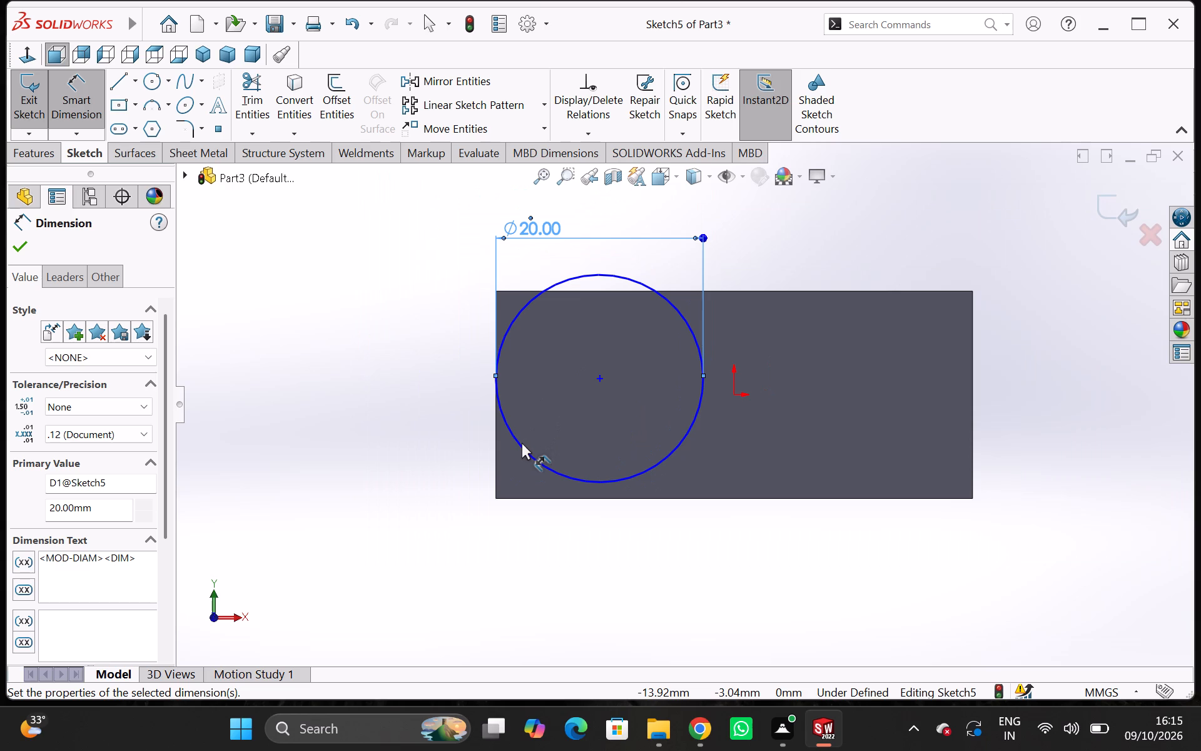
key("Escape")
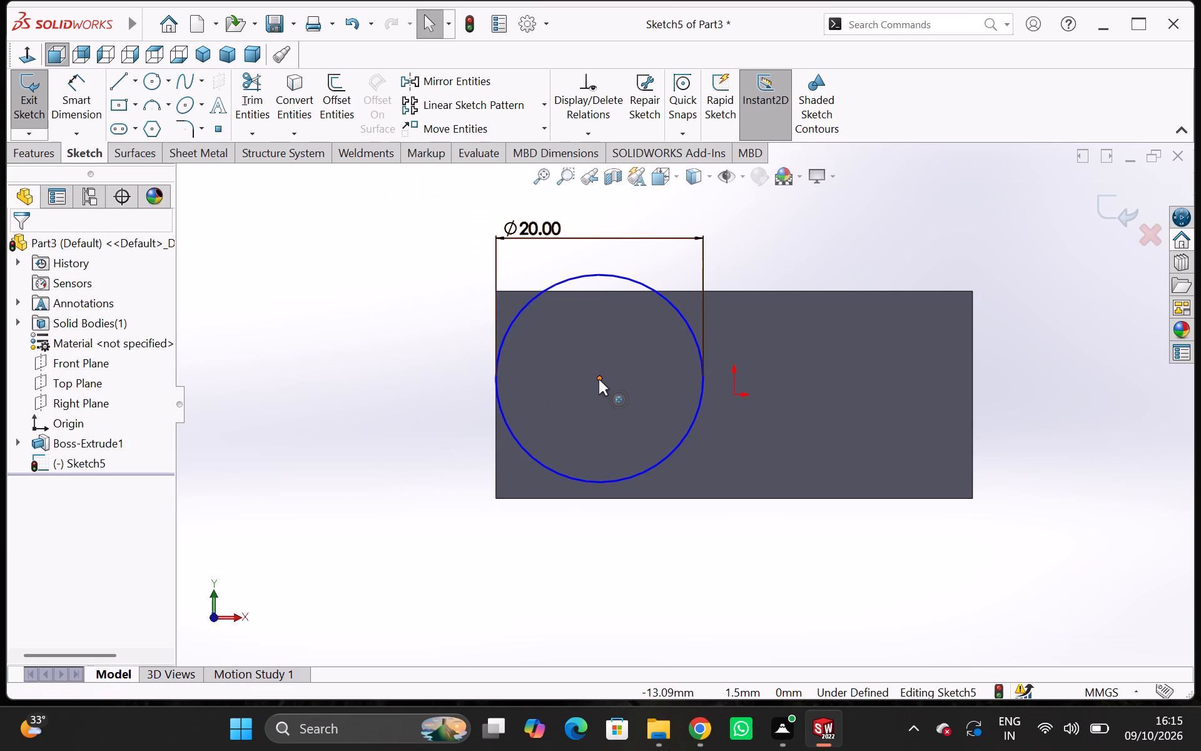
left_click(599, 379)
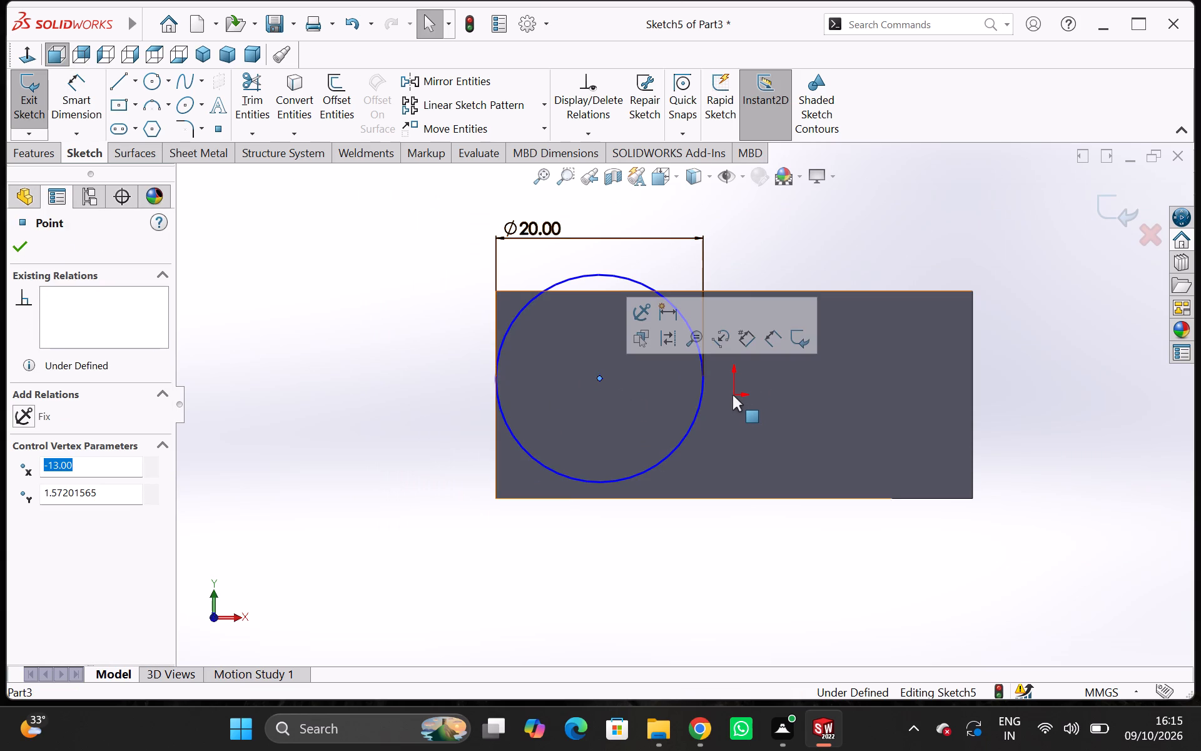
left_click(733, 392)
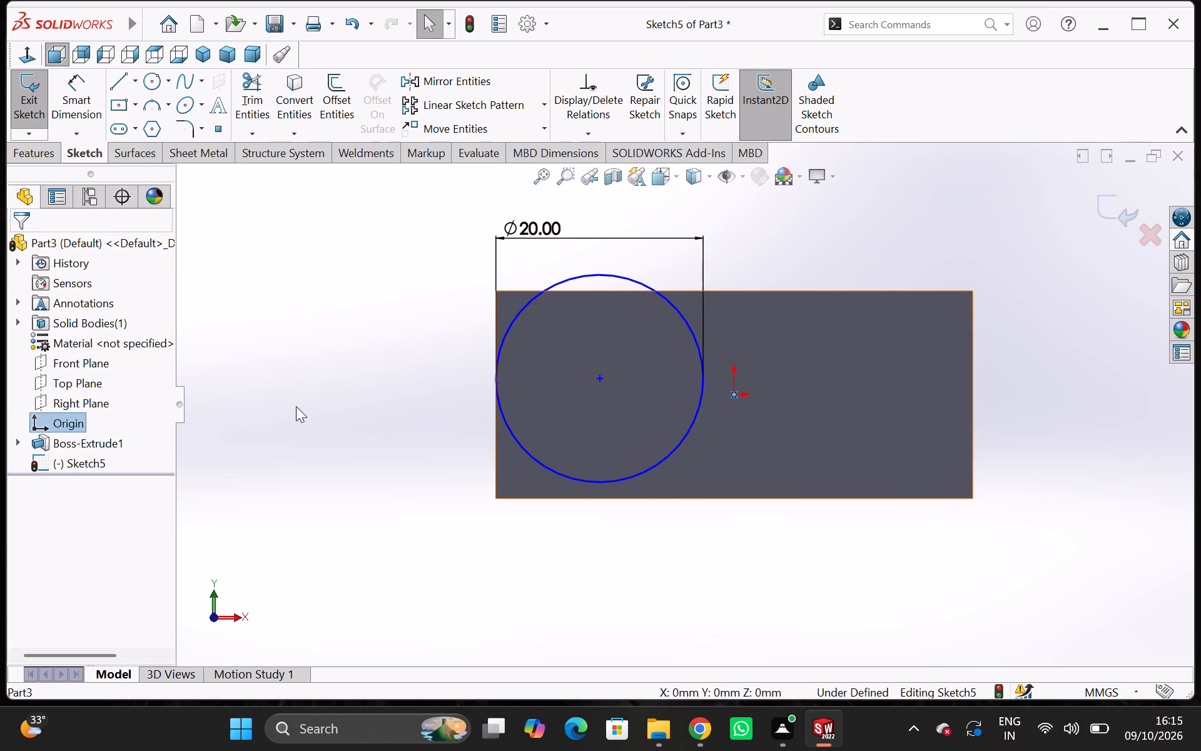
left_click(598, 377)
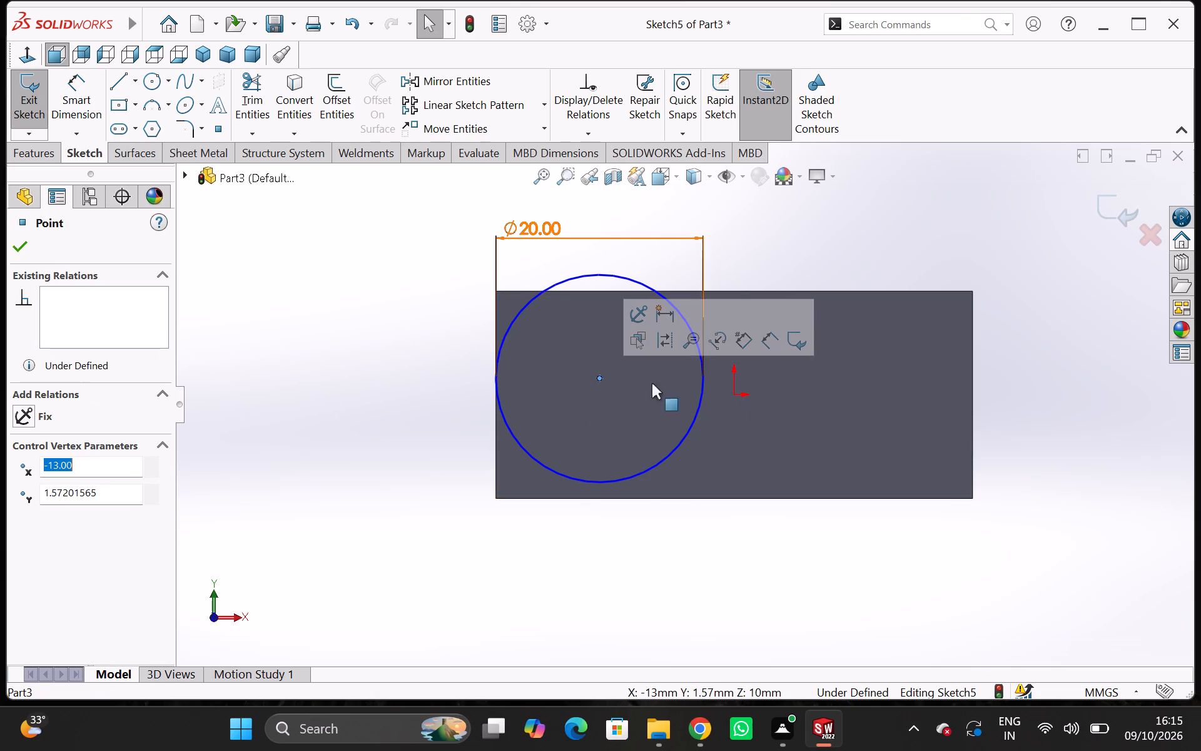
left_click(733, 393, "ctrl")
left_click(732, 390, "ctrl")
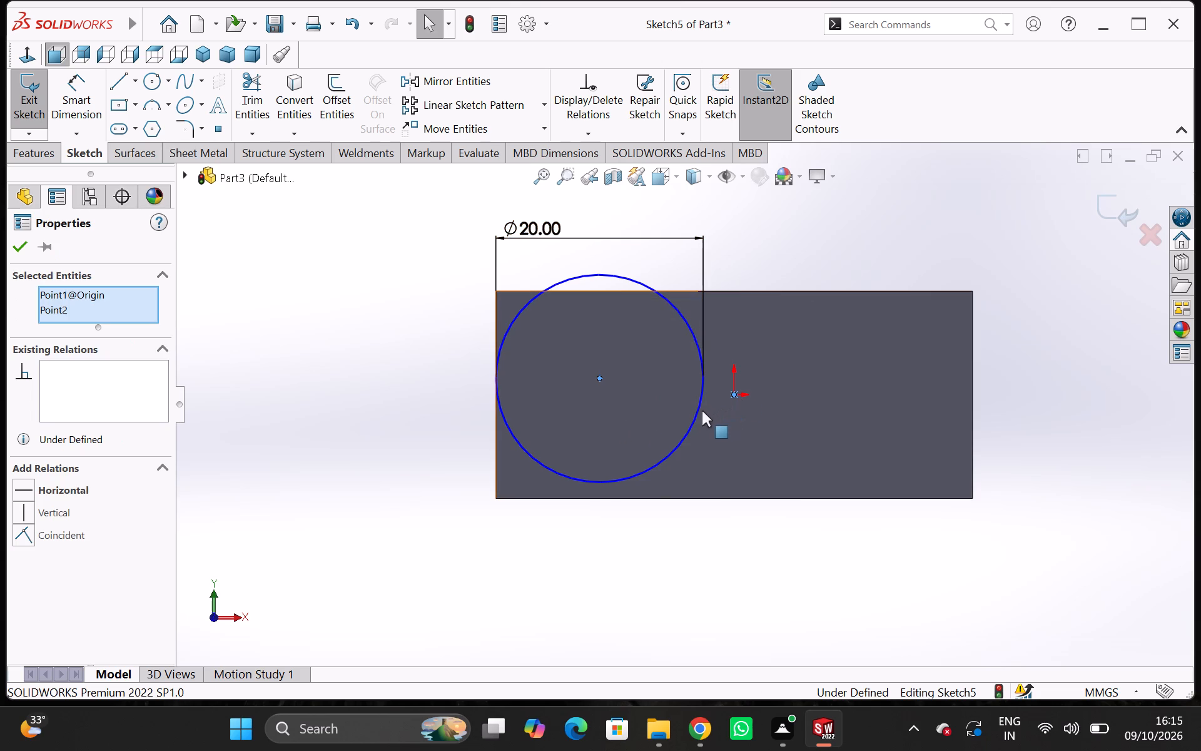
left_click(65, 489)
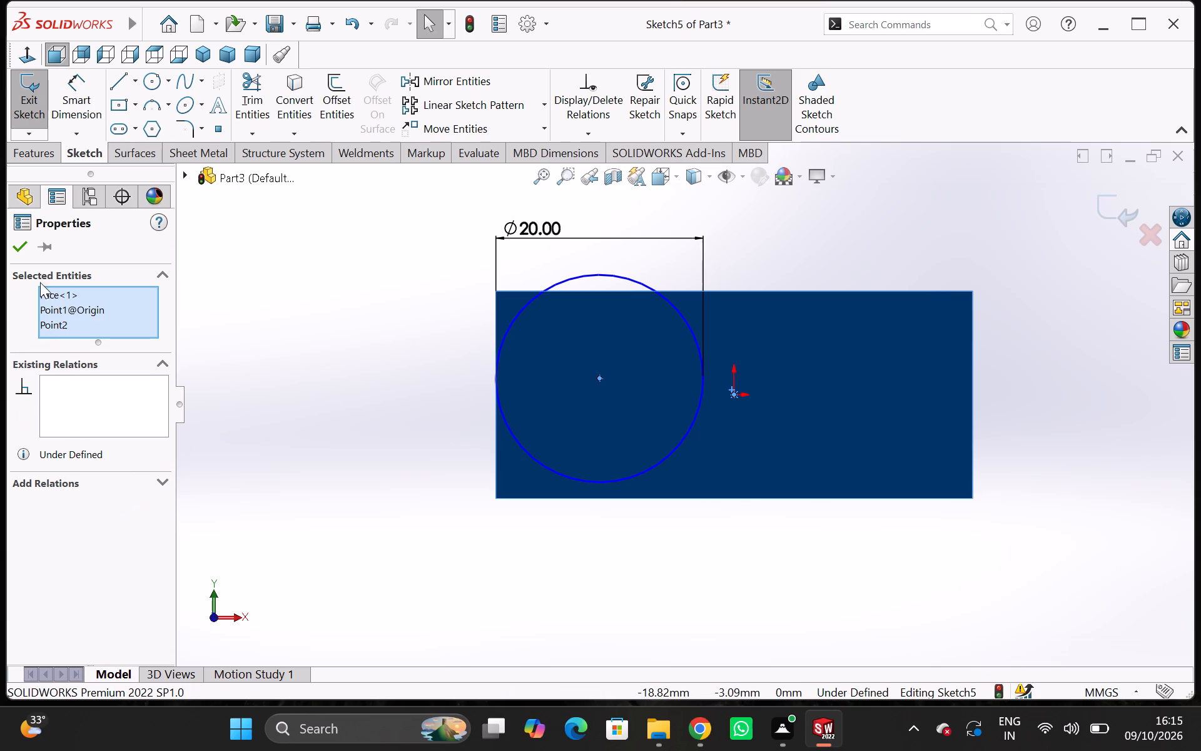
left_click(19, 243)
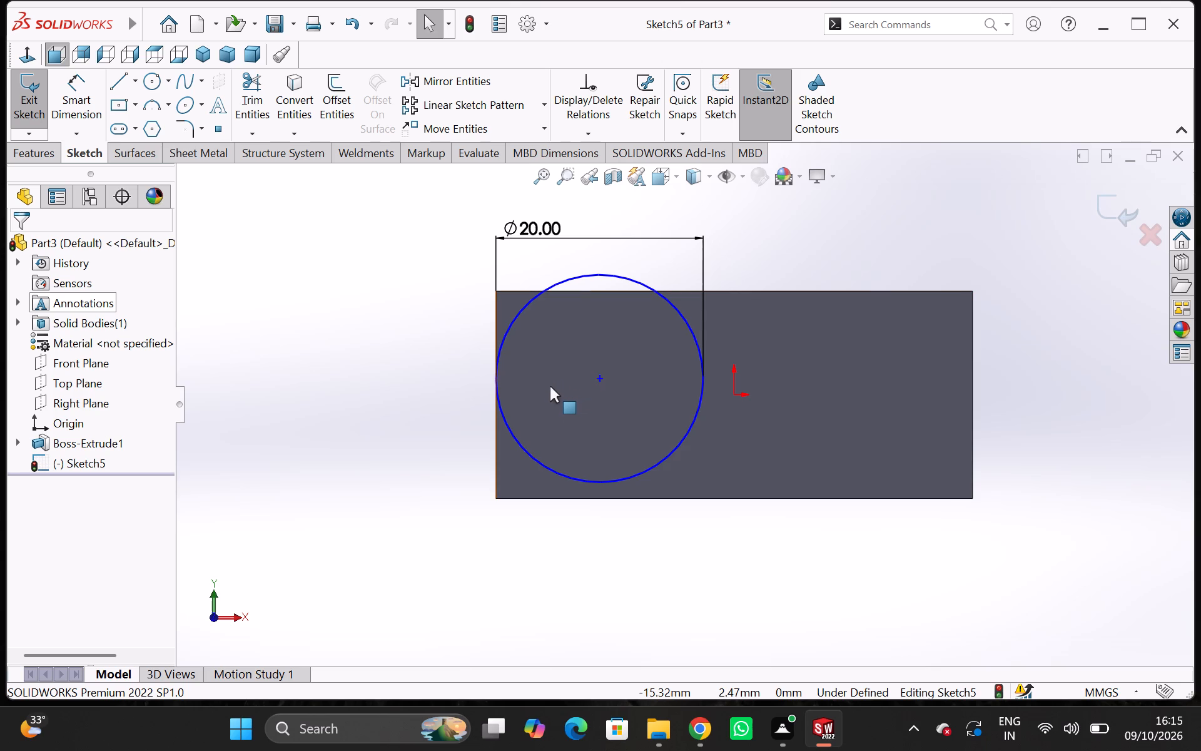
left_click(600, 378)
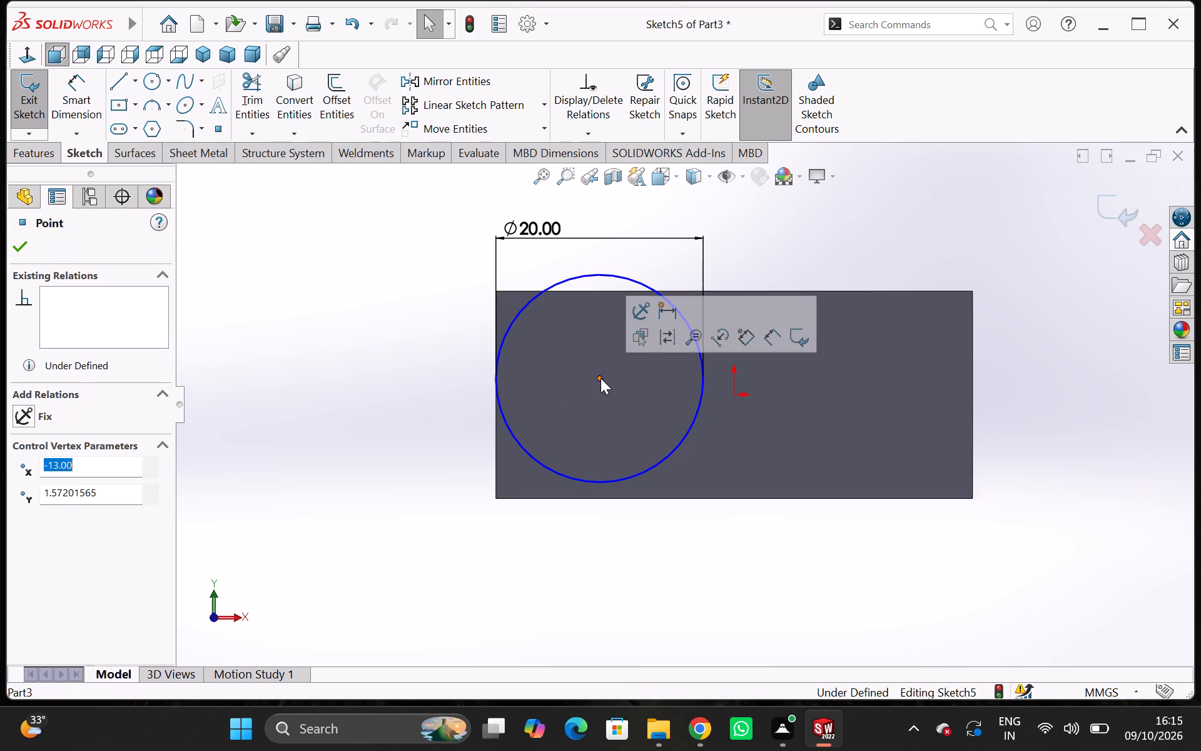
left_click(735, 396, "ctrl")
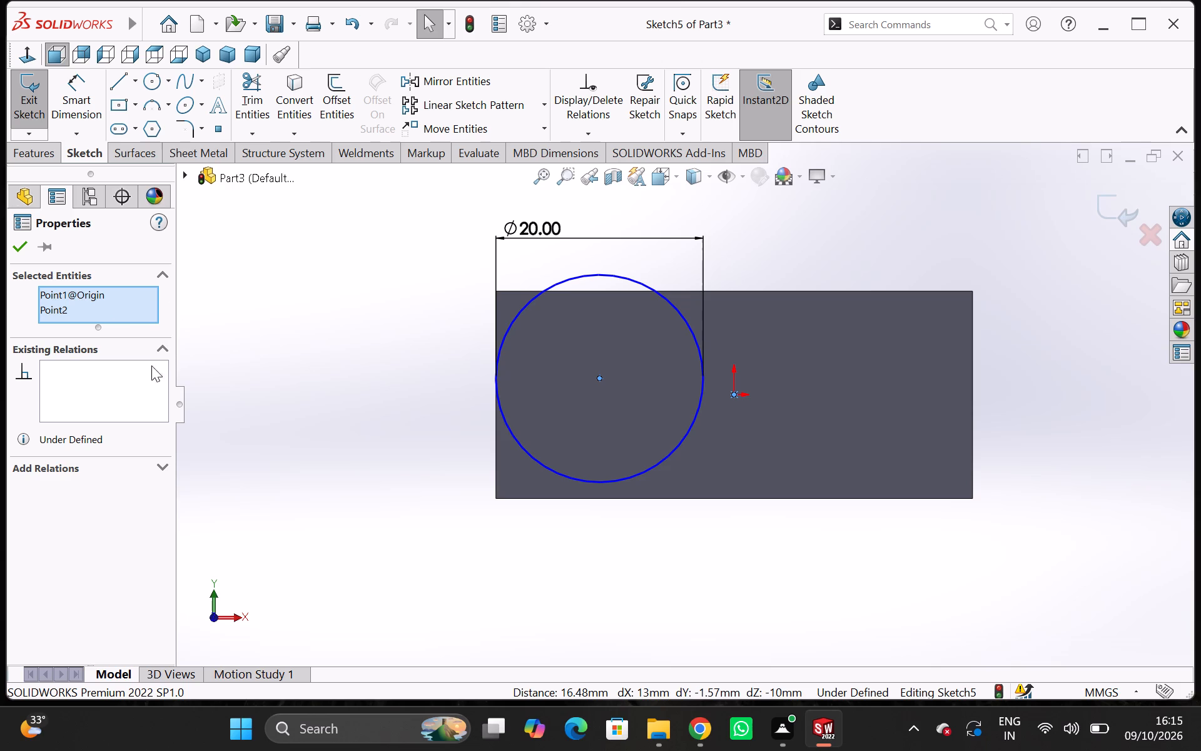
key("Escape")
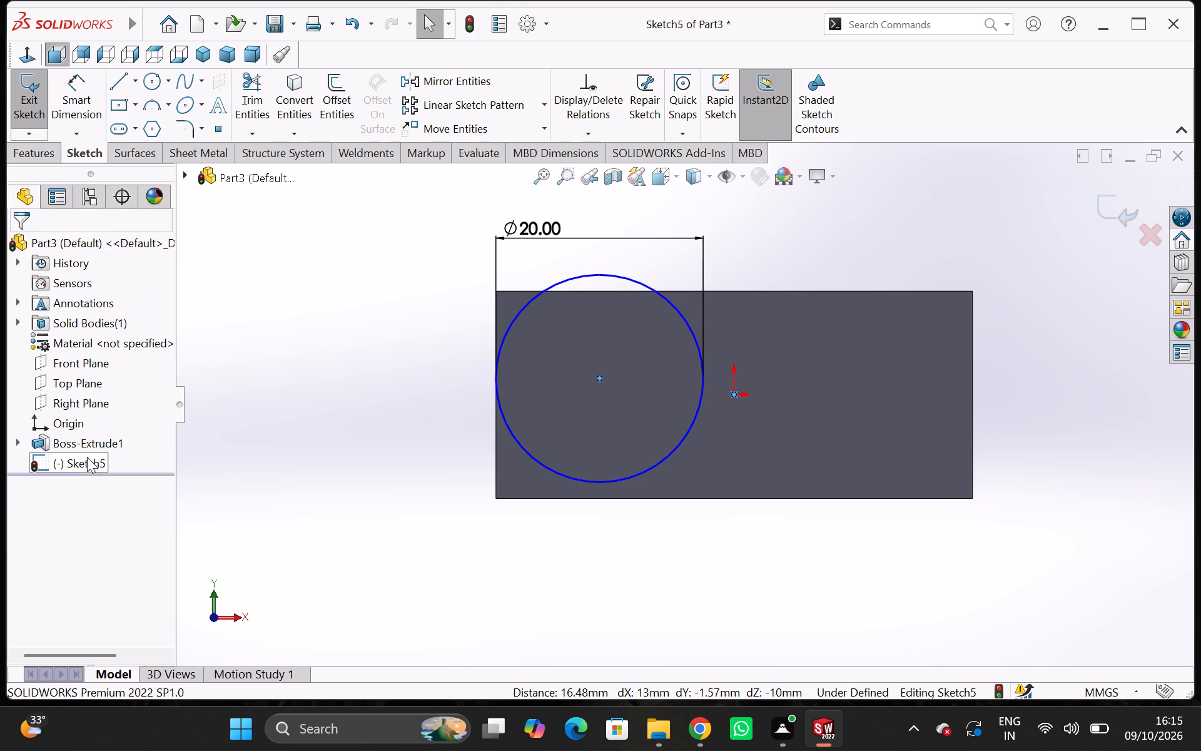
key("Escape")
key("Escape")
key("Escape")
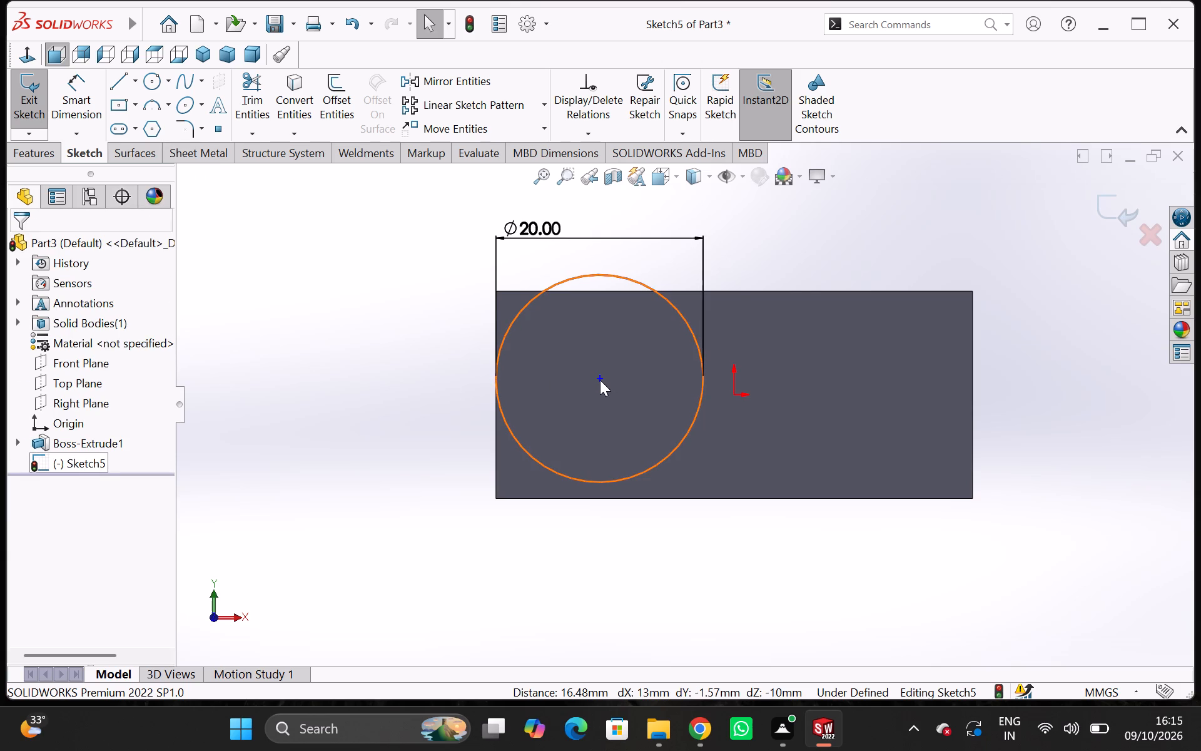
Add a horizontal relation between the circle's centre point and the origin.
left_click(600, 380)
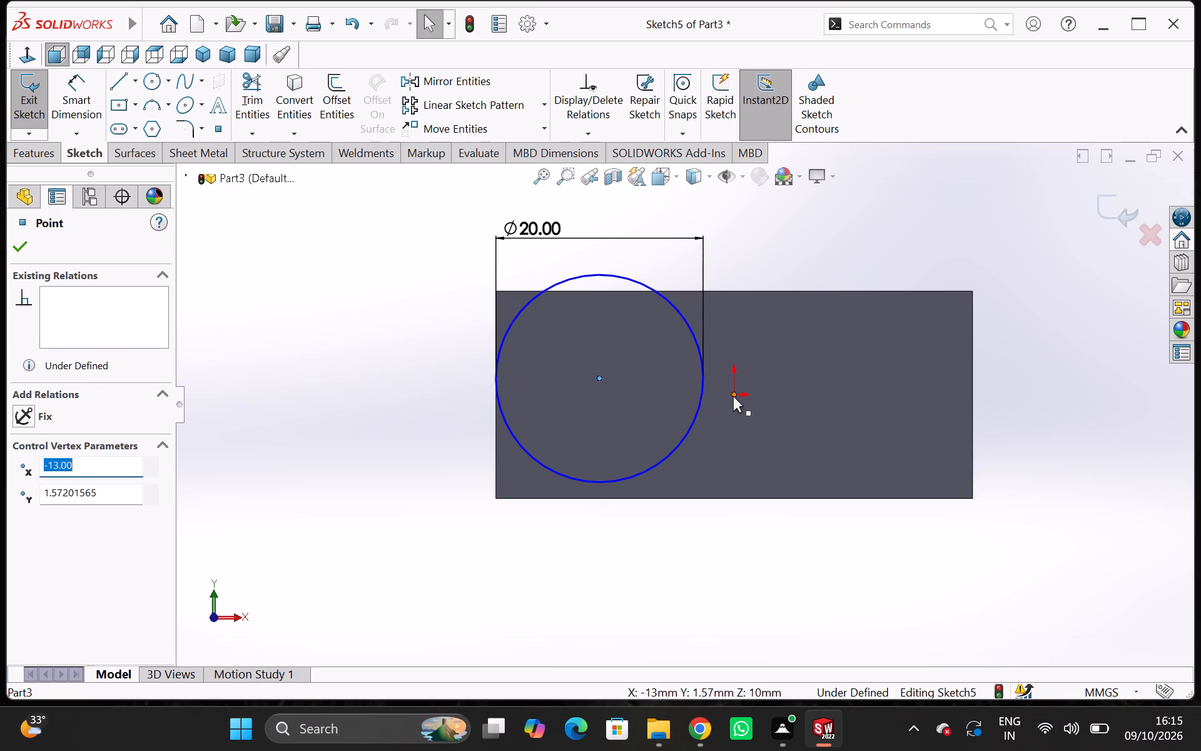
left_click(733, 396, "ctrl")
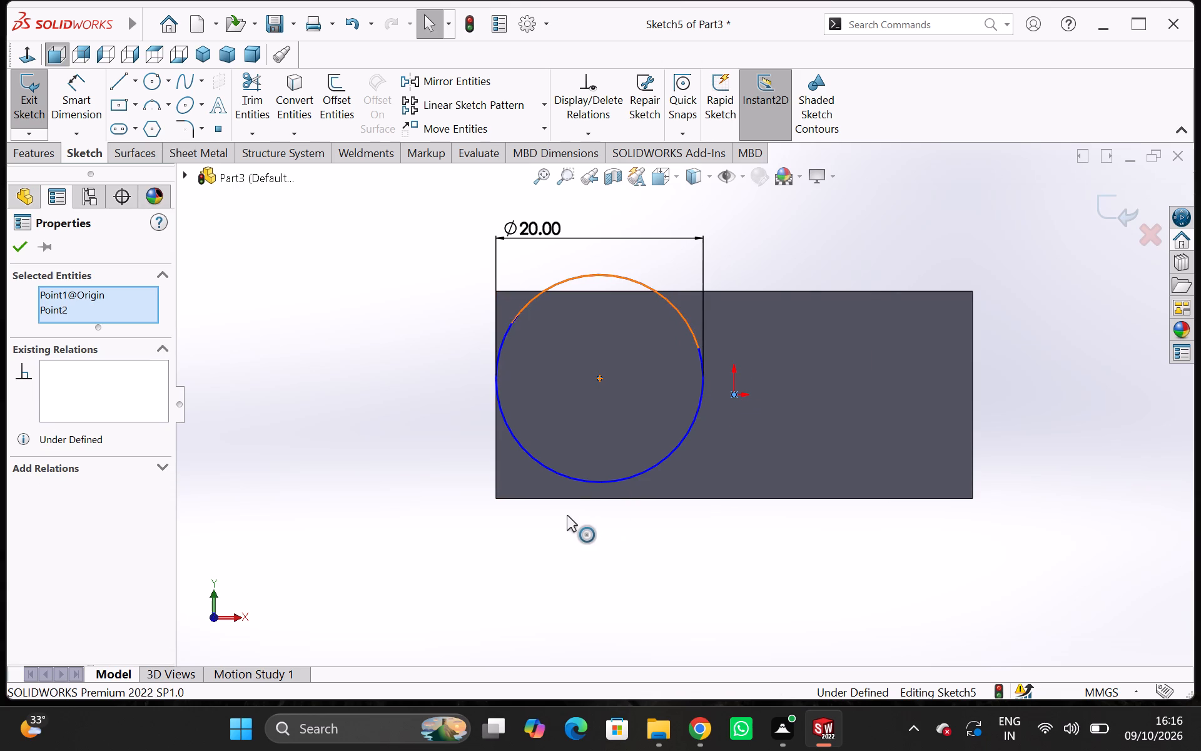
left_click(161, 465)
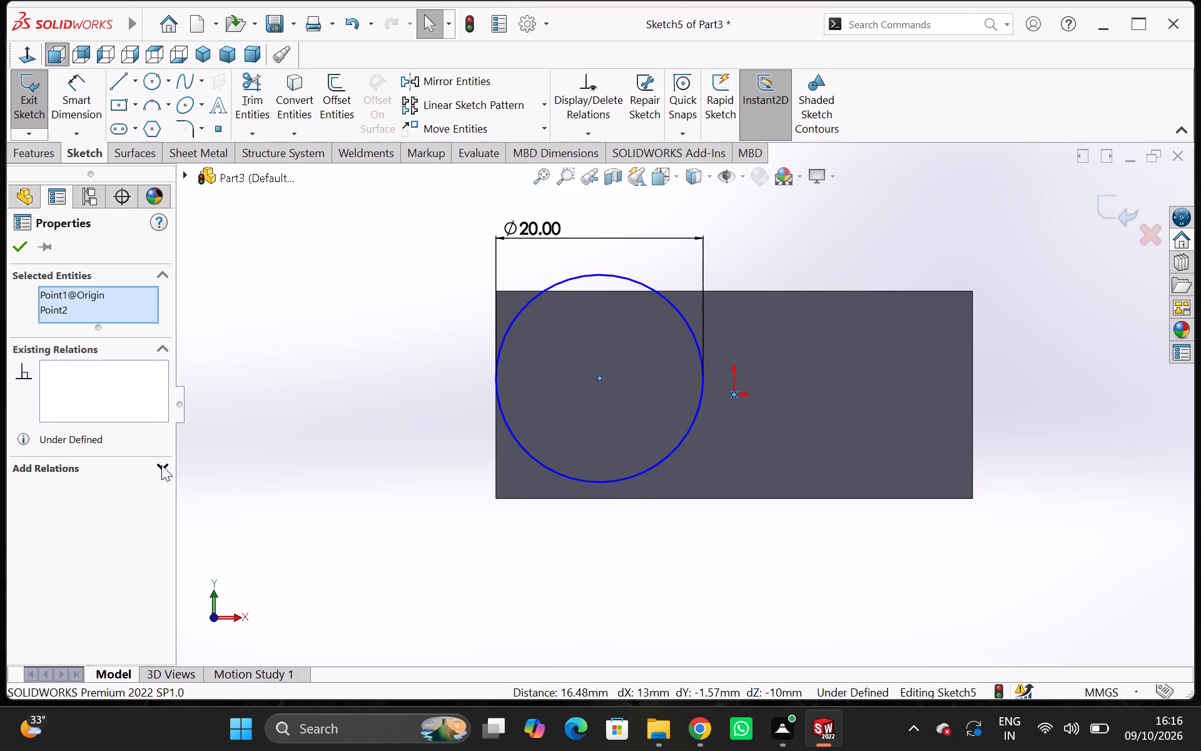
left_click(43, 490)
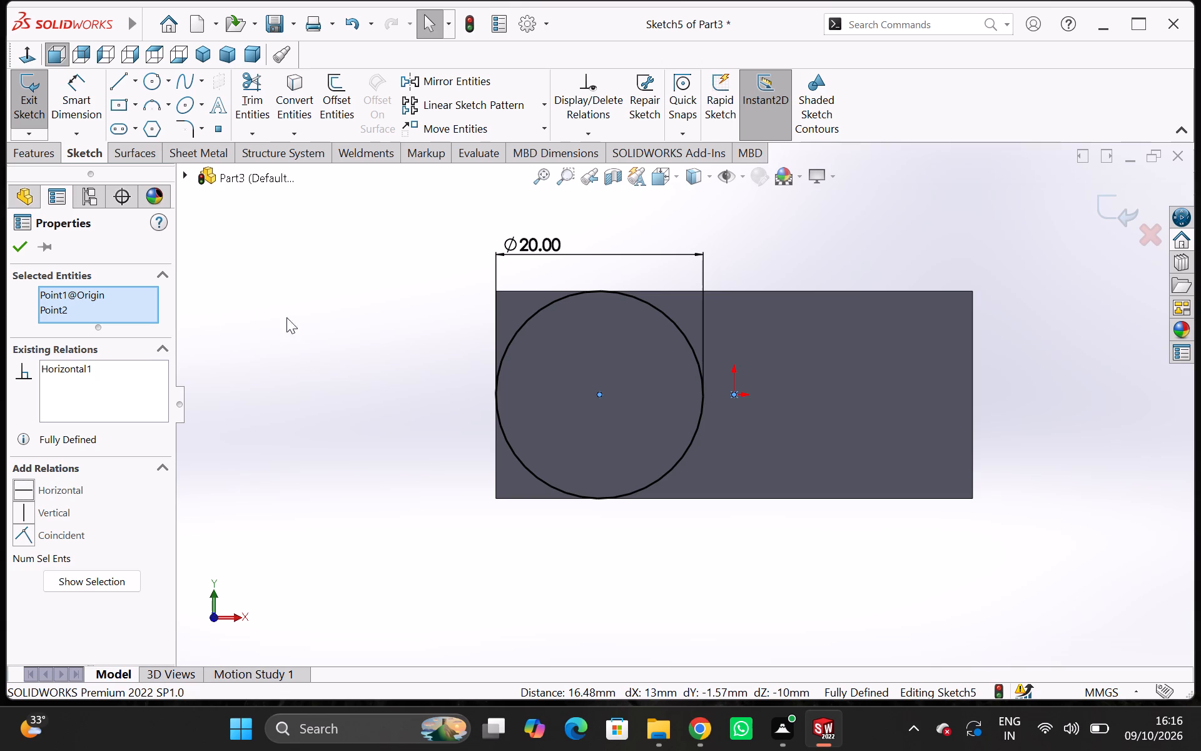
Draw a centre rectangle about 45 × 10.9 mm, centred level with the origin and slightly to its right, overlapping the circle.
left_click(122, 105)
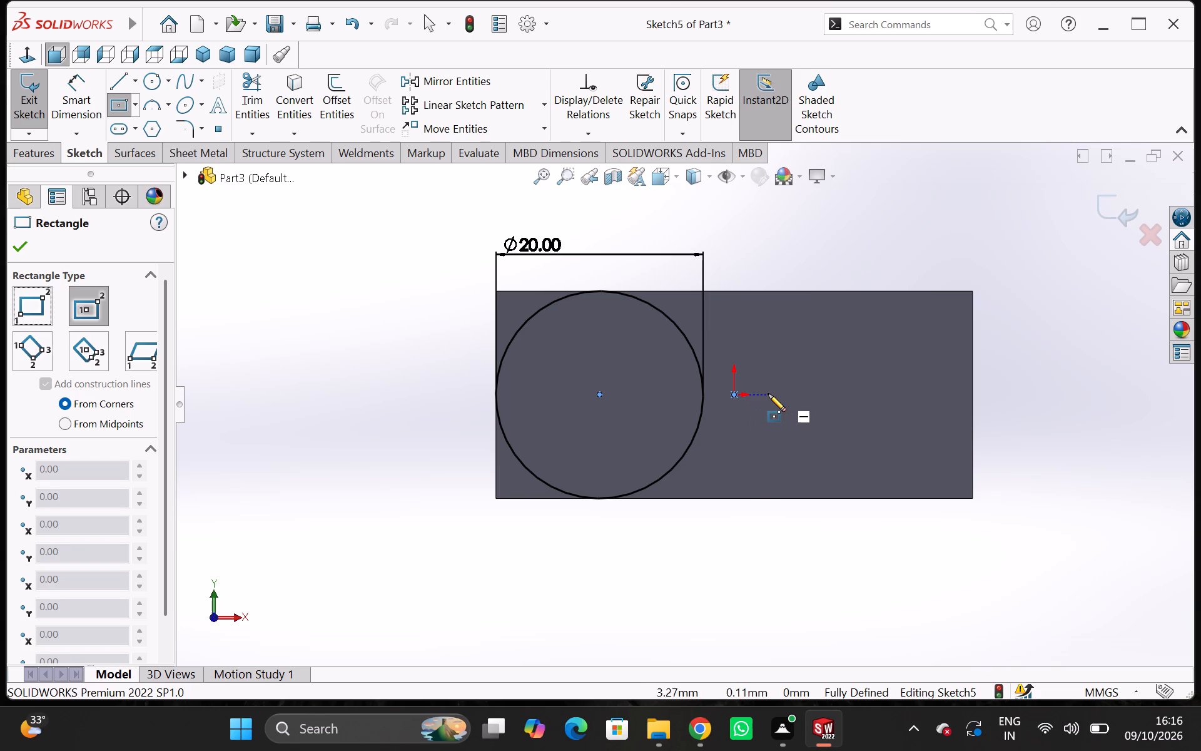
left_click(773, 395)
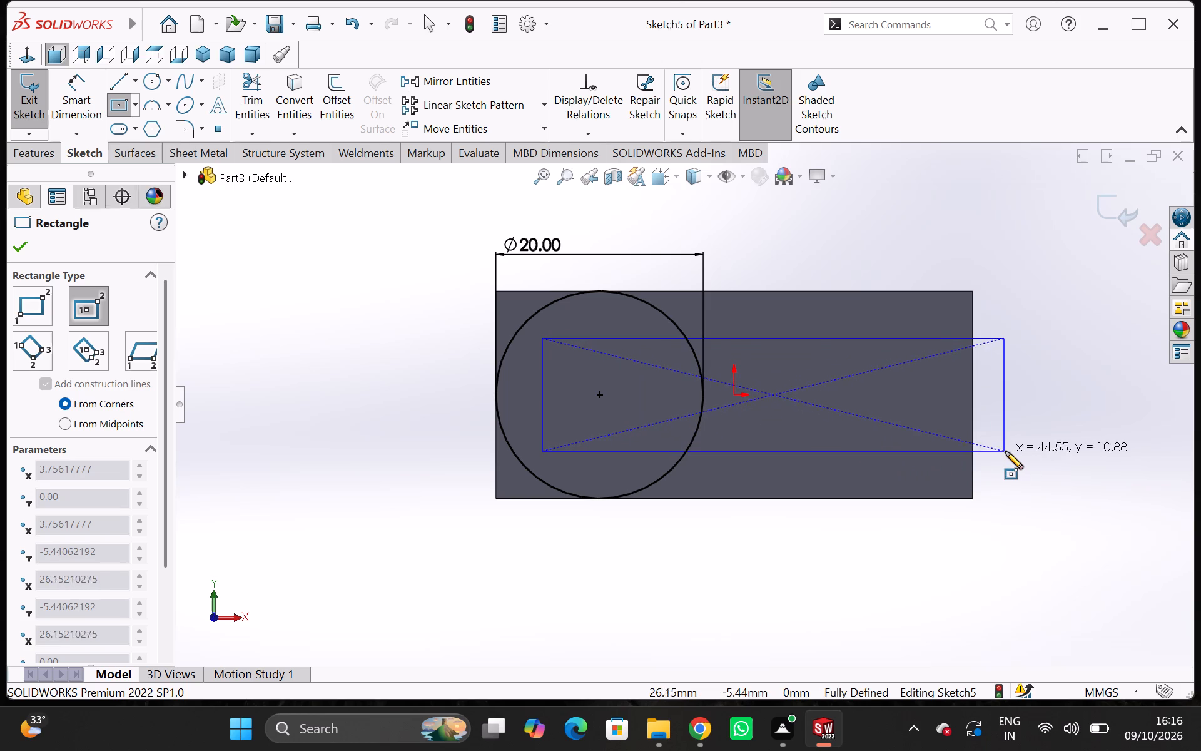
left_click(1006, 451)
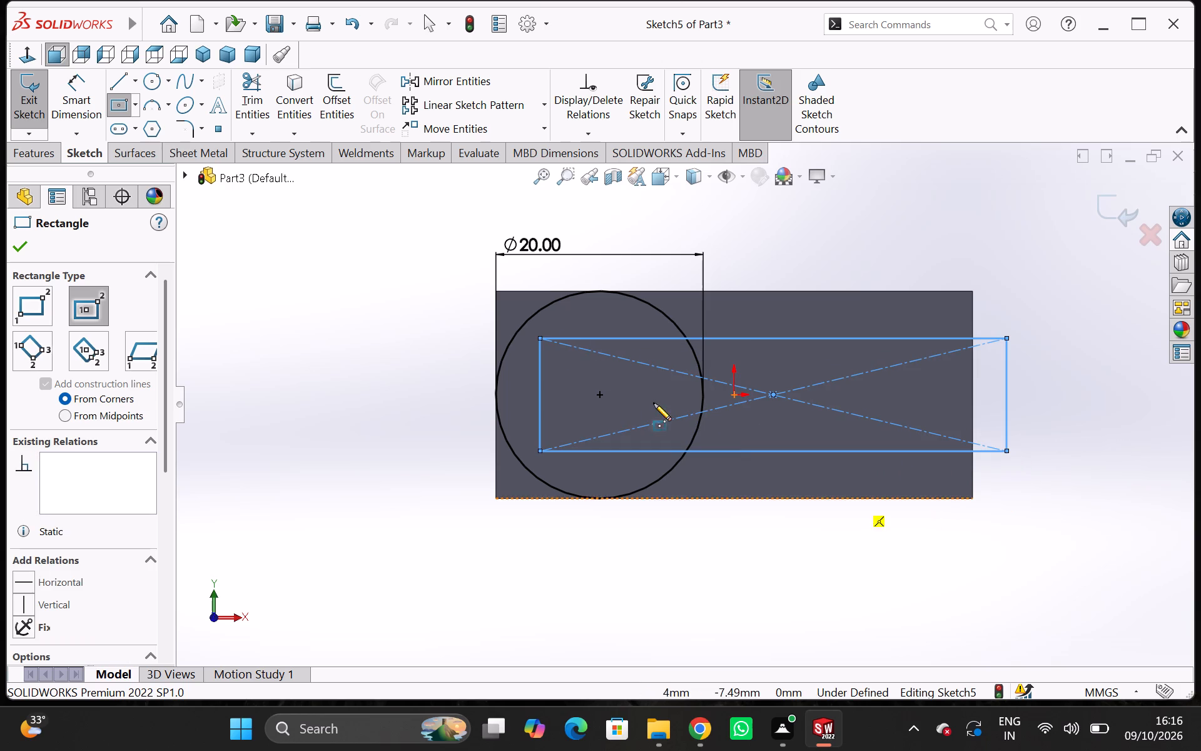
Dimension the rectangle's right vertical side as 10 mm.
left_click(76, 91)
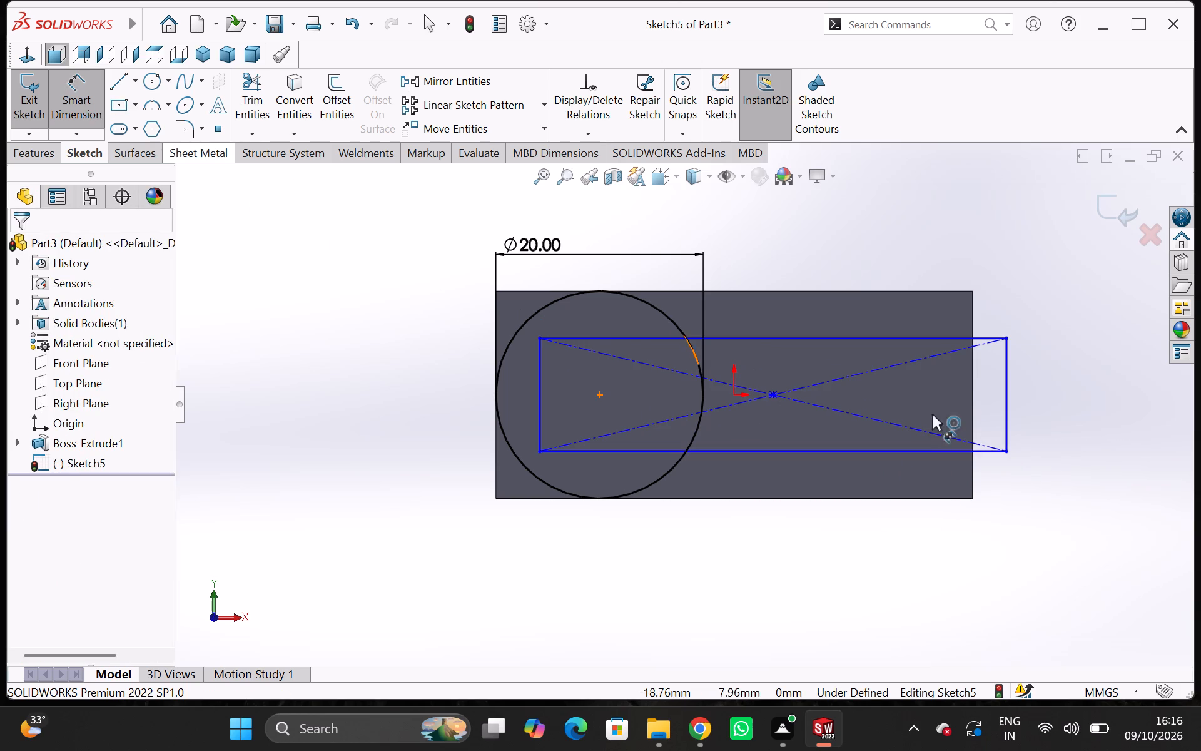
left_click(1010, 389)
left_click(1031, 390)
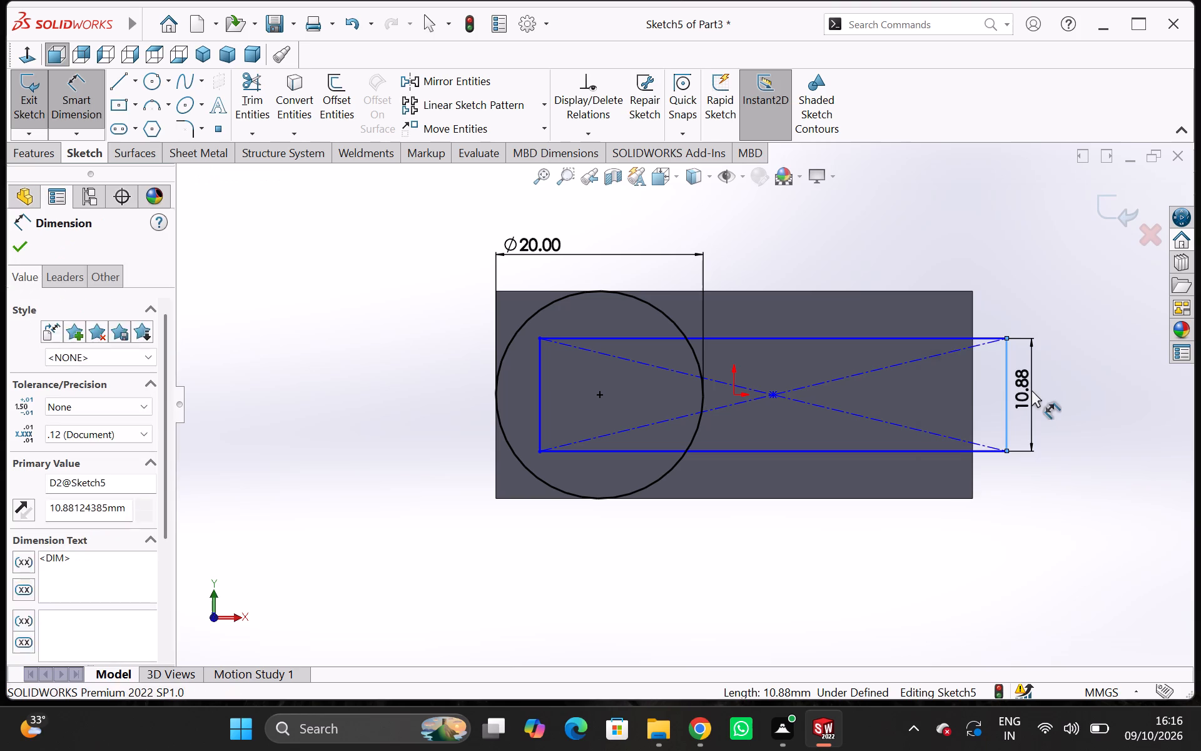
type("10")
key("Return")
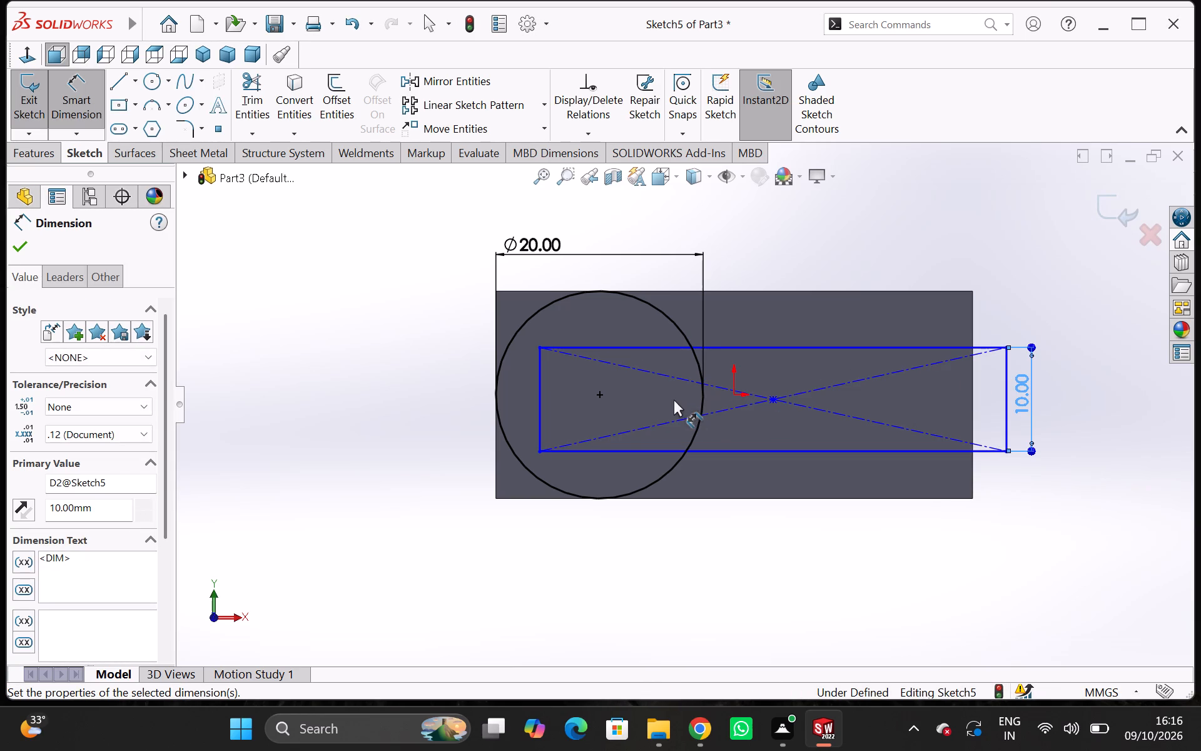
Dimension the distance from the origin to the rectangle's upper edge as 5 mm.
left_click(734, 392)
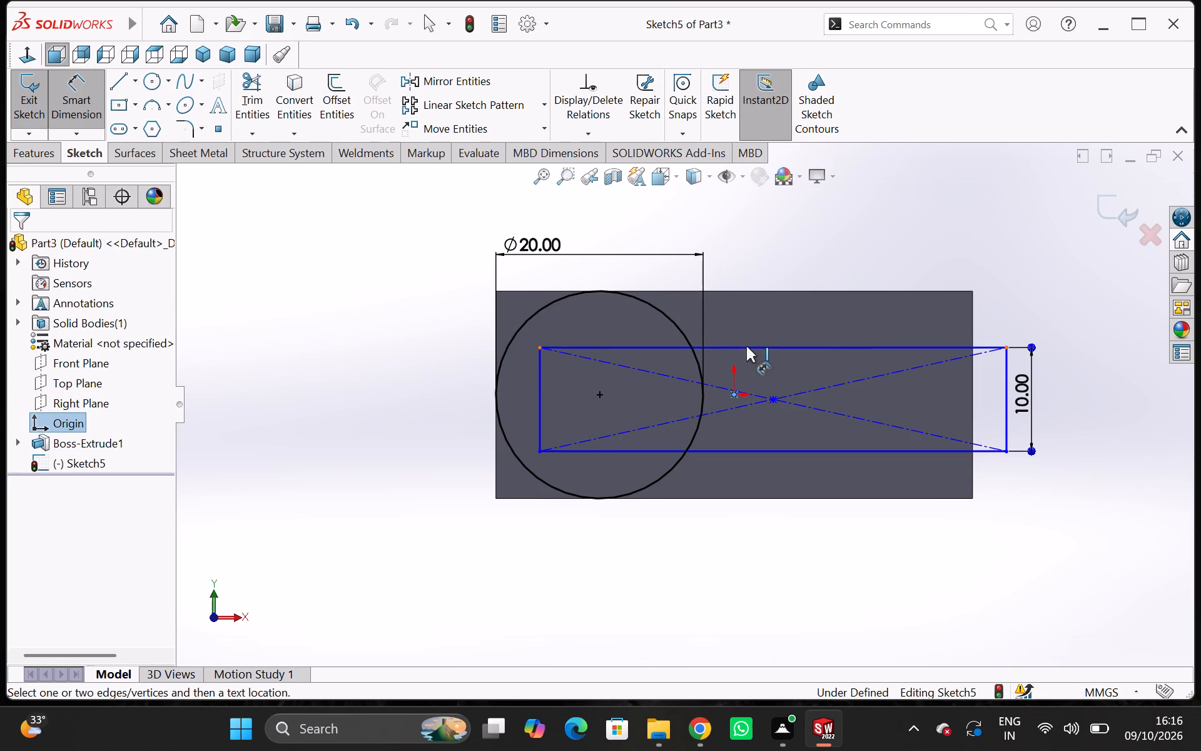
left_click(746, 346)
left_click(811, 355)
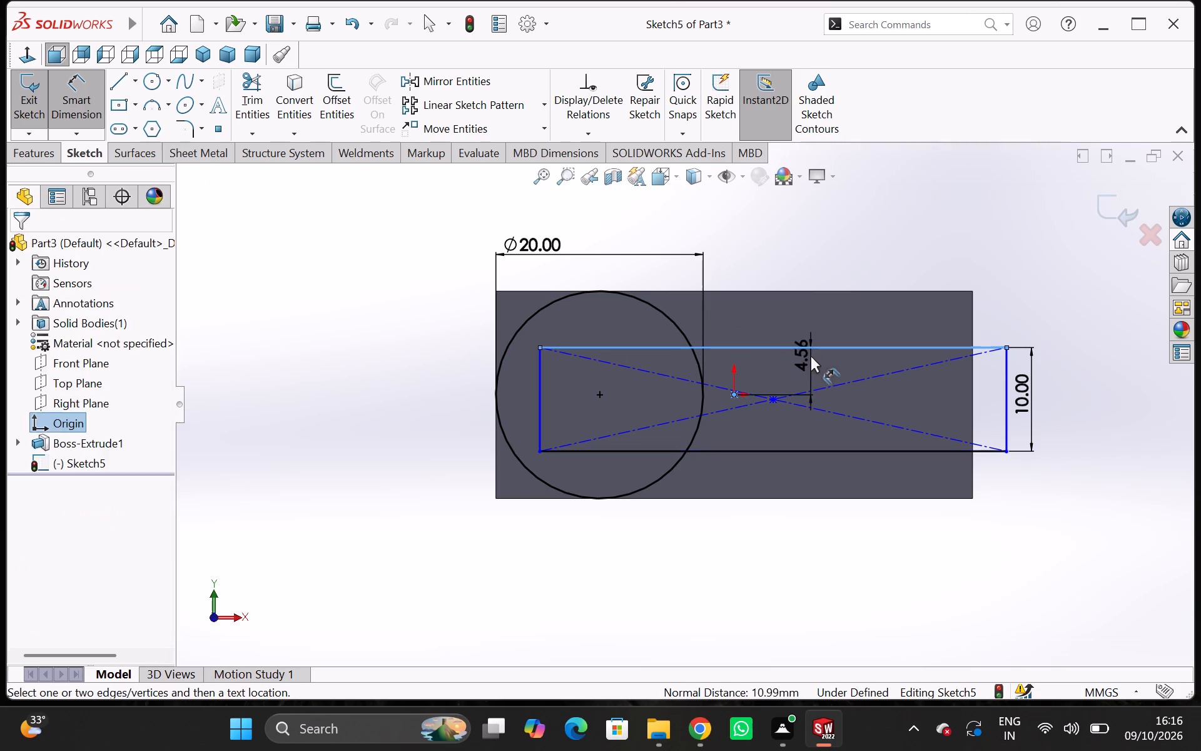
key("5")
key("Return")
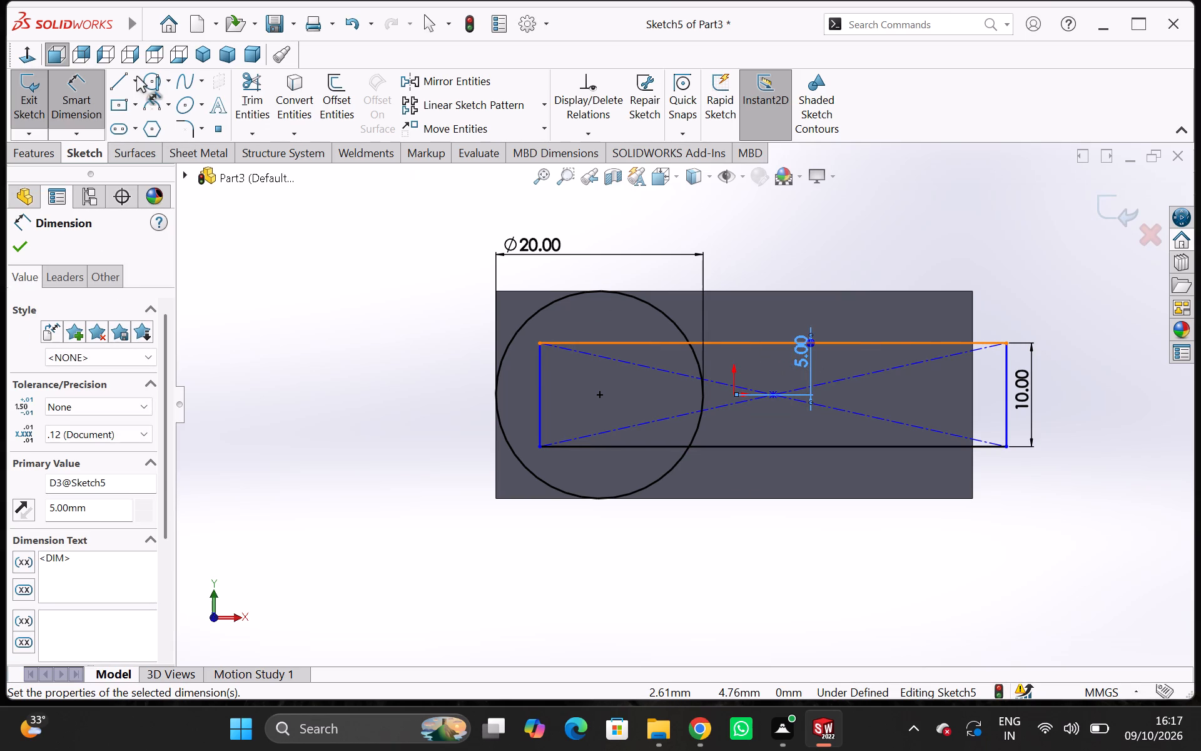
Trim away the rectangle's upper, left and lower line segments that lie inside the circle.
left_click(249, 84)
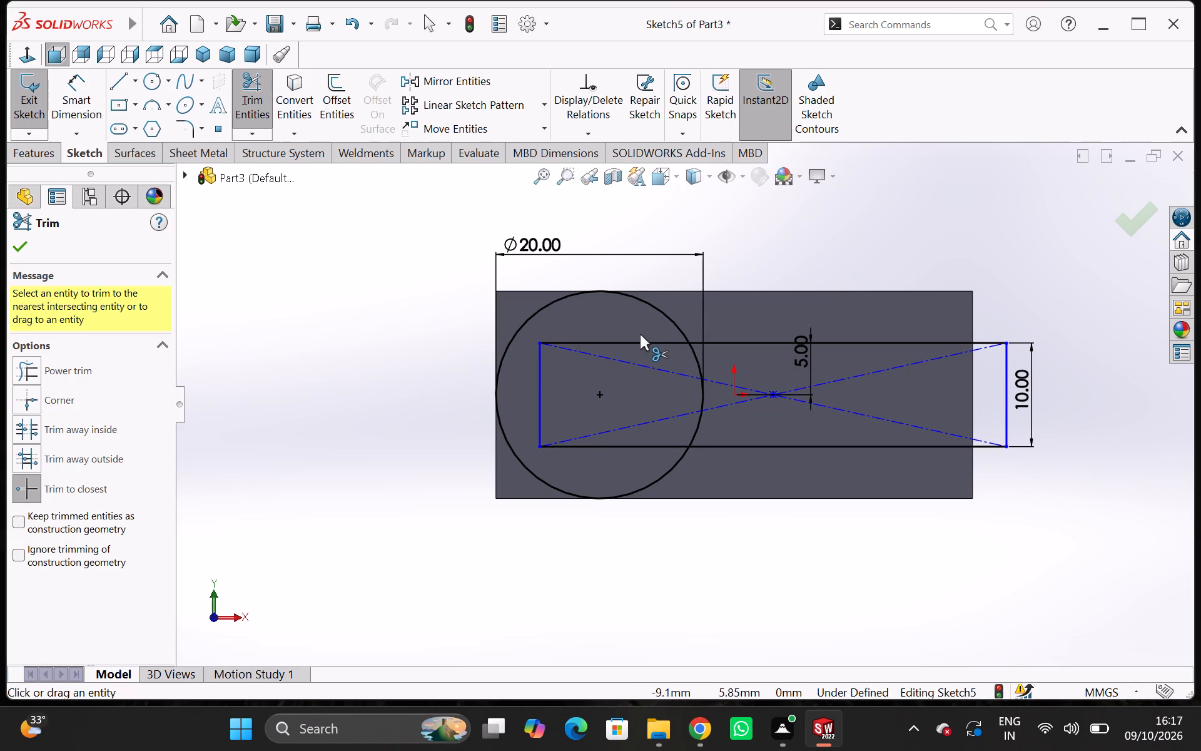
left_click(637, 340)
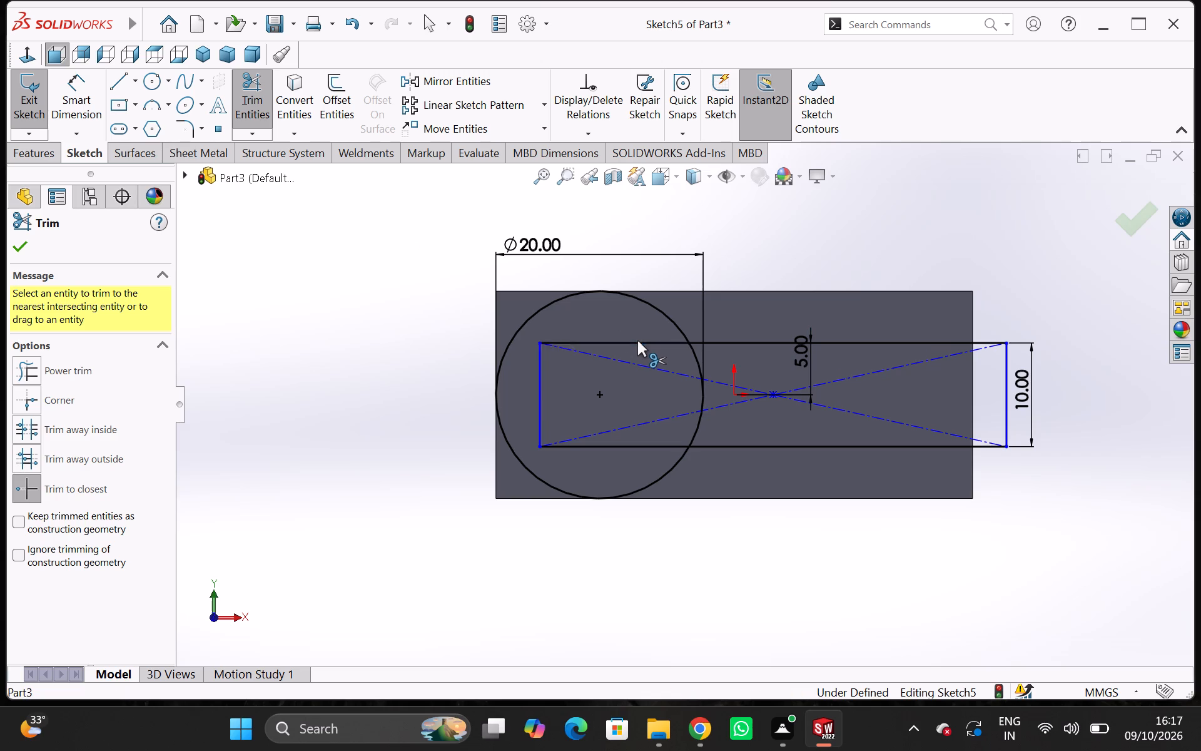
left_click(541, 398)
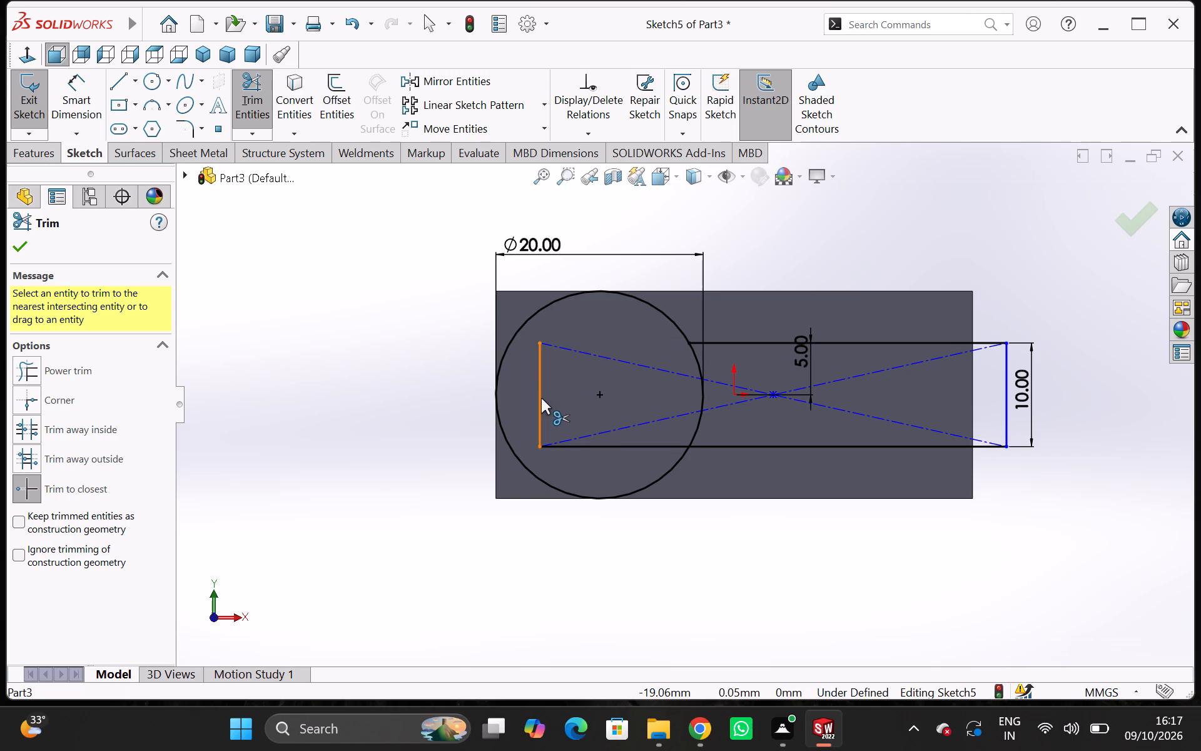
left_click(602, 446)
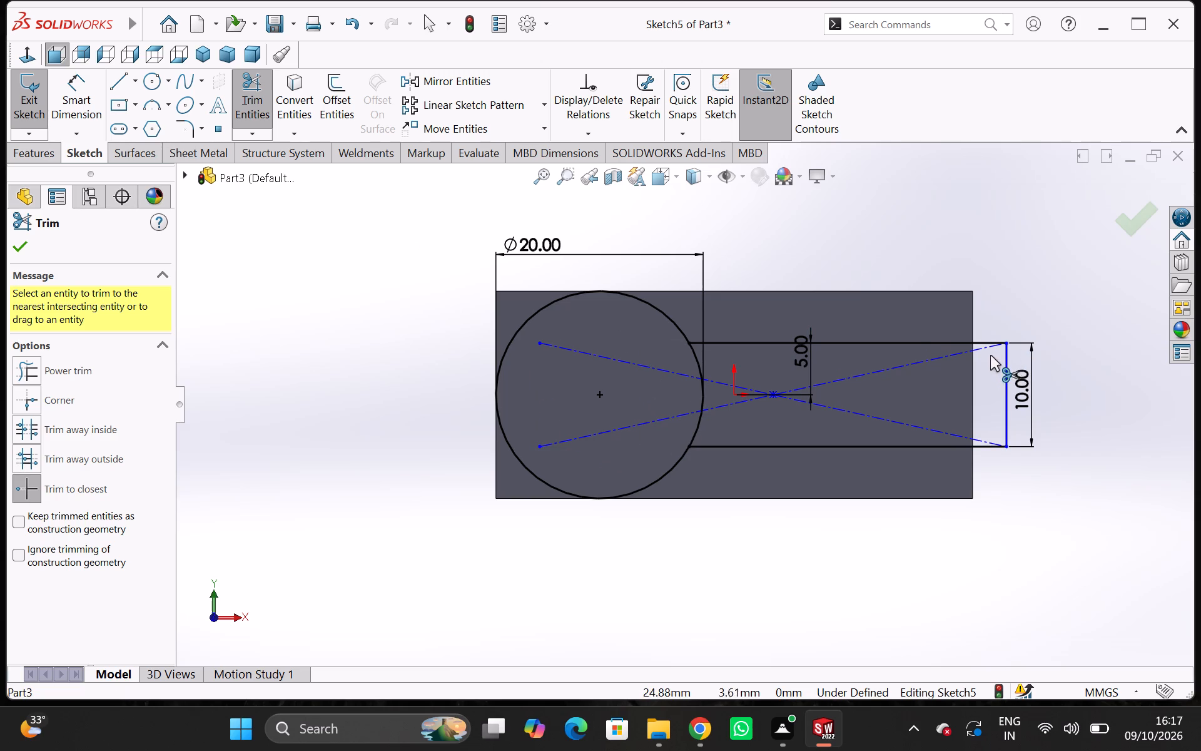
key("Escape")
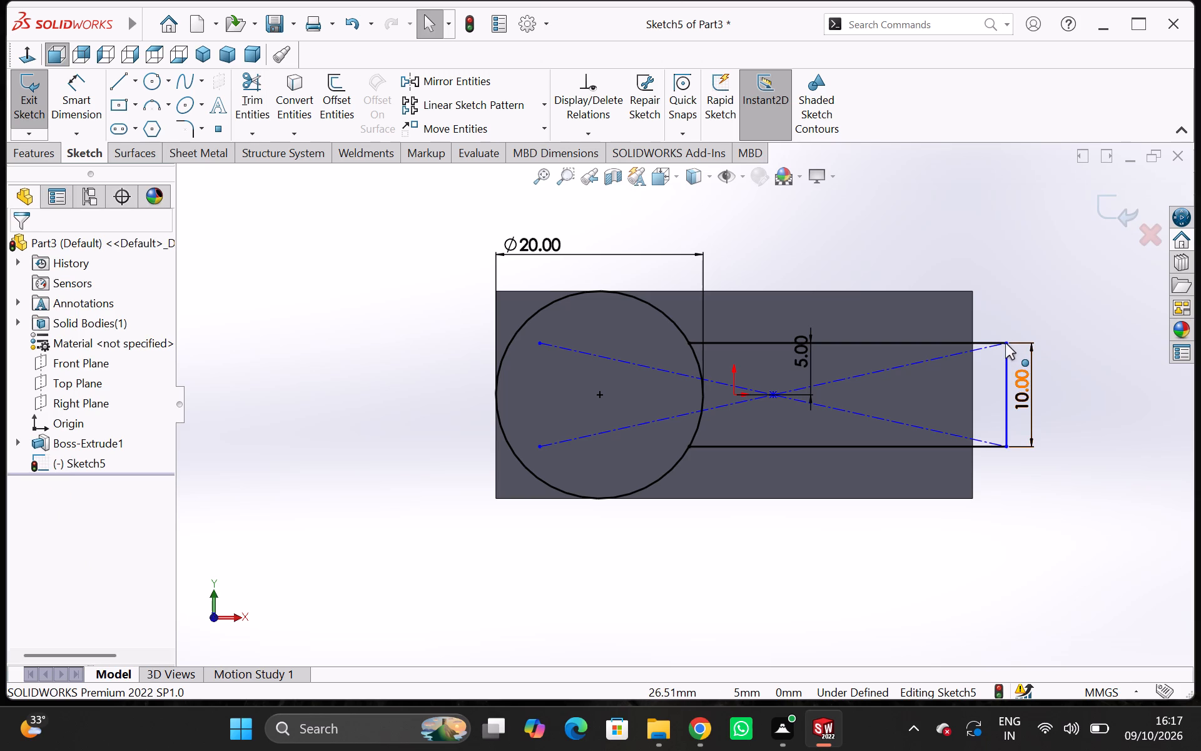
Add a coincident relation between the rectangle's upper-right corner and the block's right vertical edge.
left_click(1006, 343)
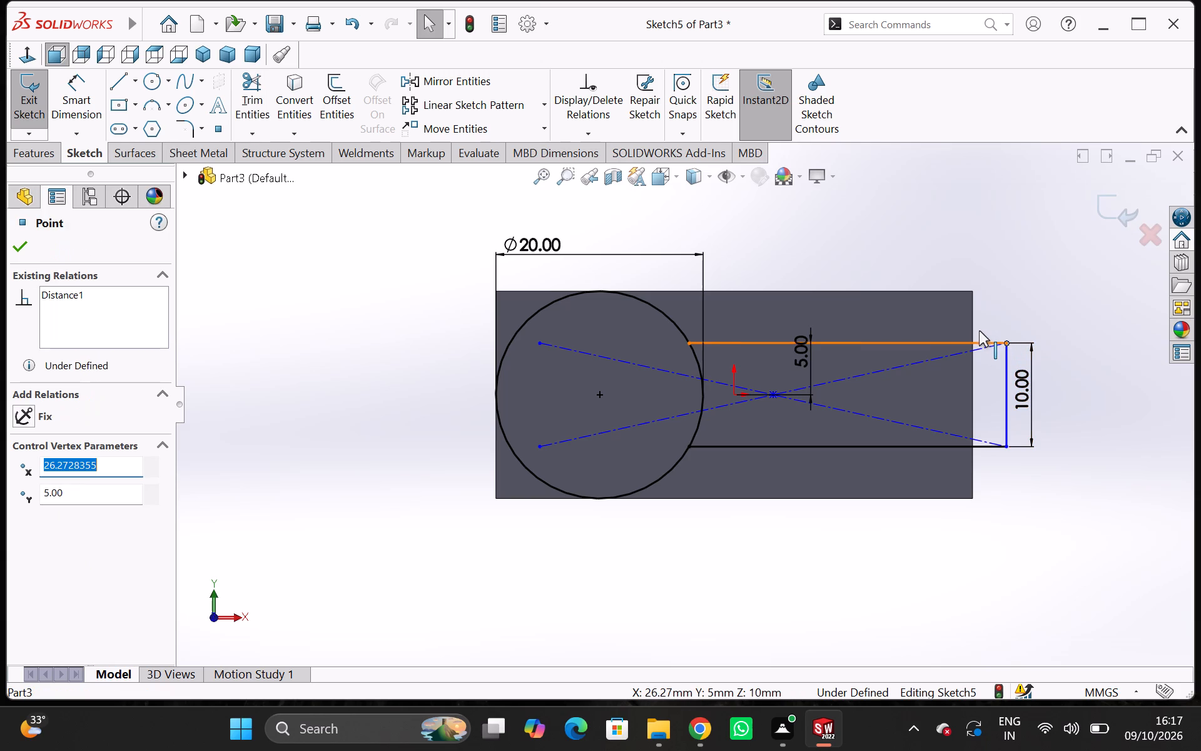
left_click(973, 327, "ctrl")
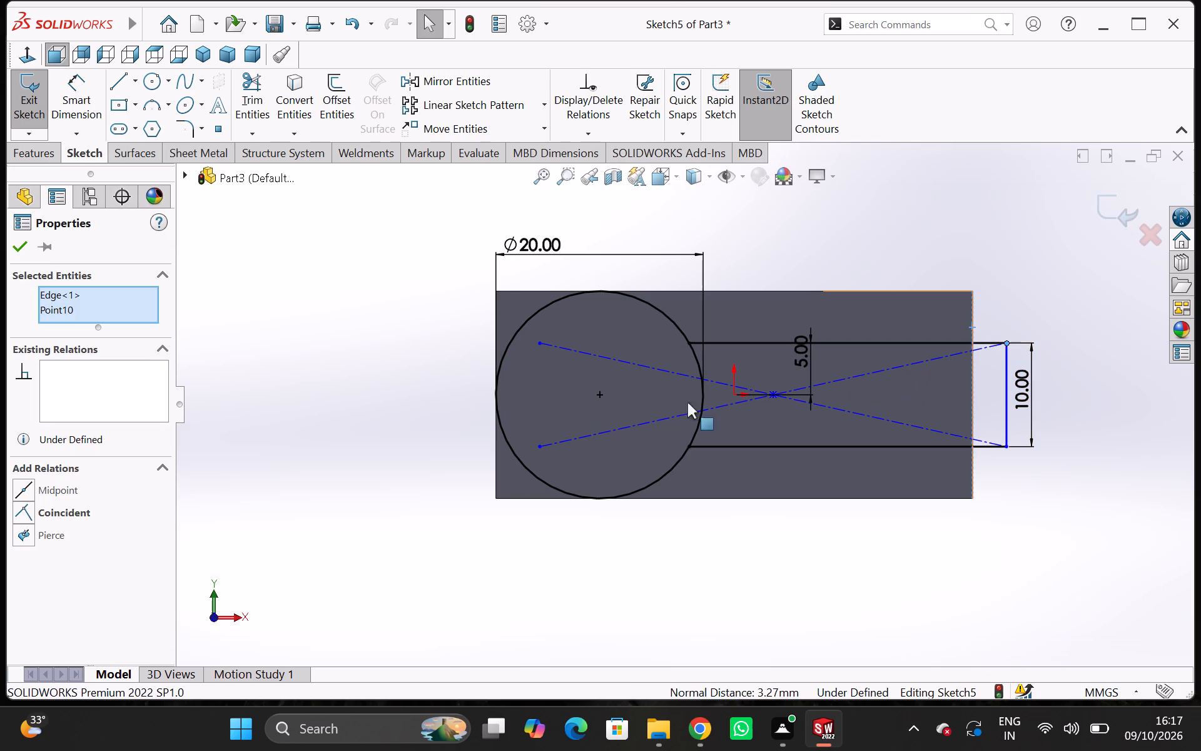
left_click(18, 509)
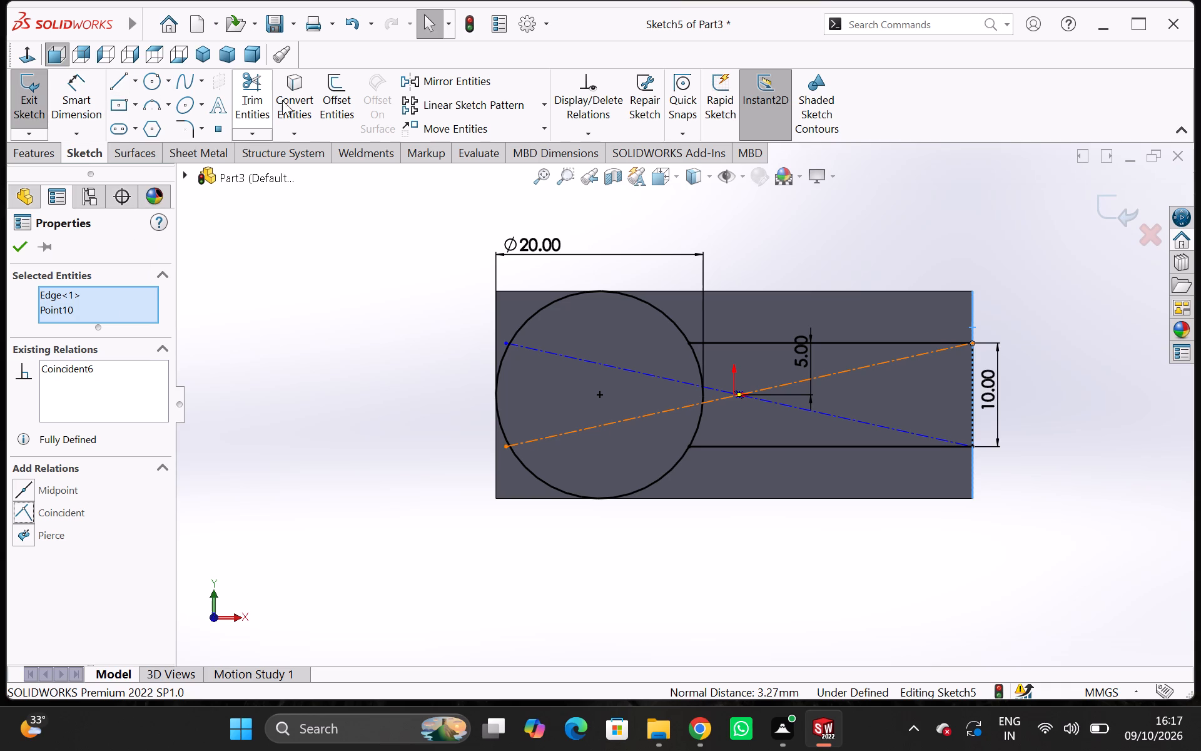
Trim away the circle's arc between the rectangle's two horizontal lines to leave one open keyhole-shaped outline.
left_click(251, 95)
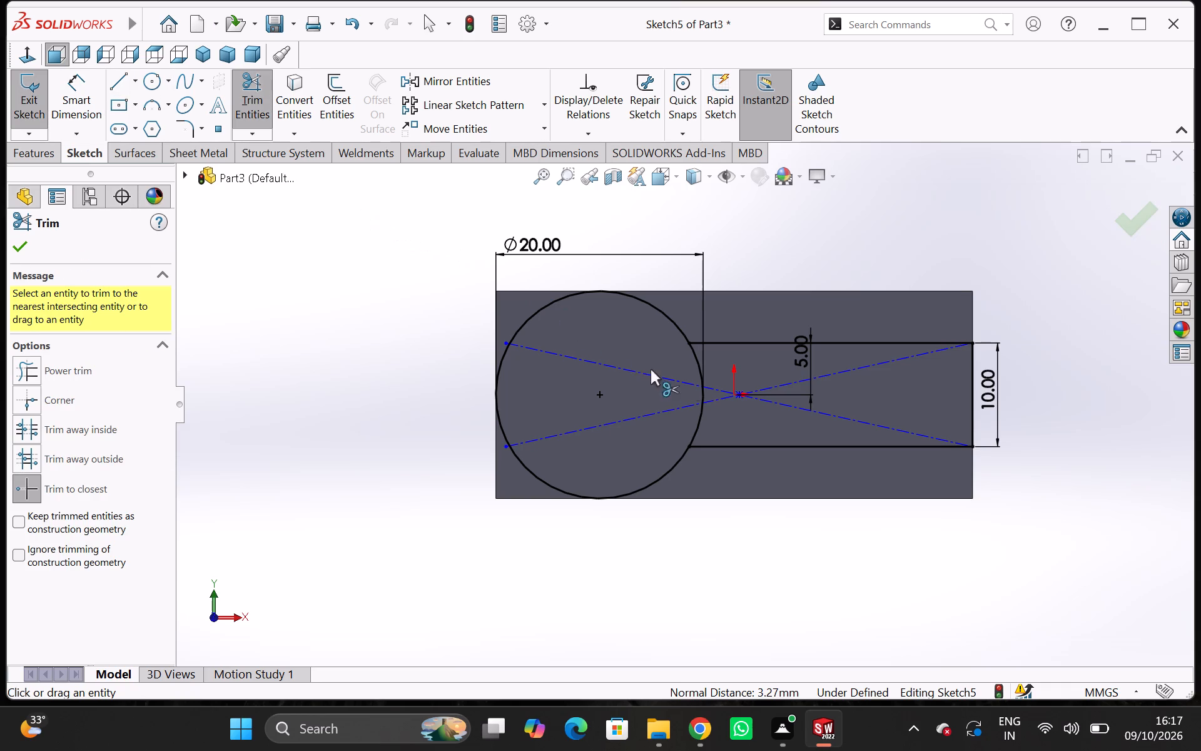
left_click(696, 366)
left_click(703, 412)
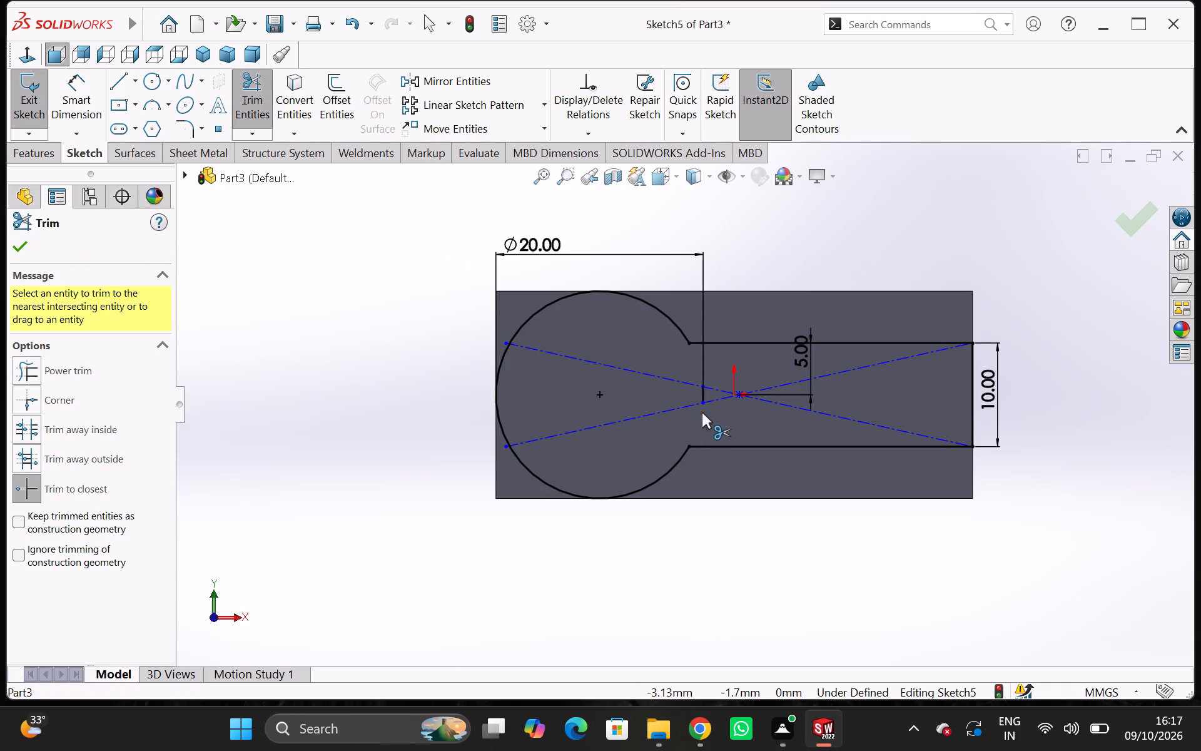
left_click(704, 388)
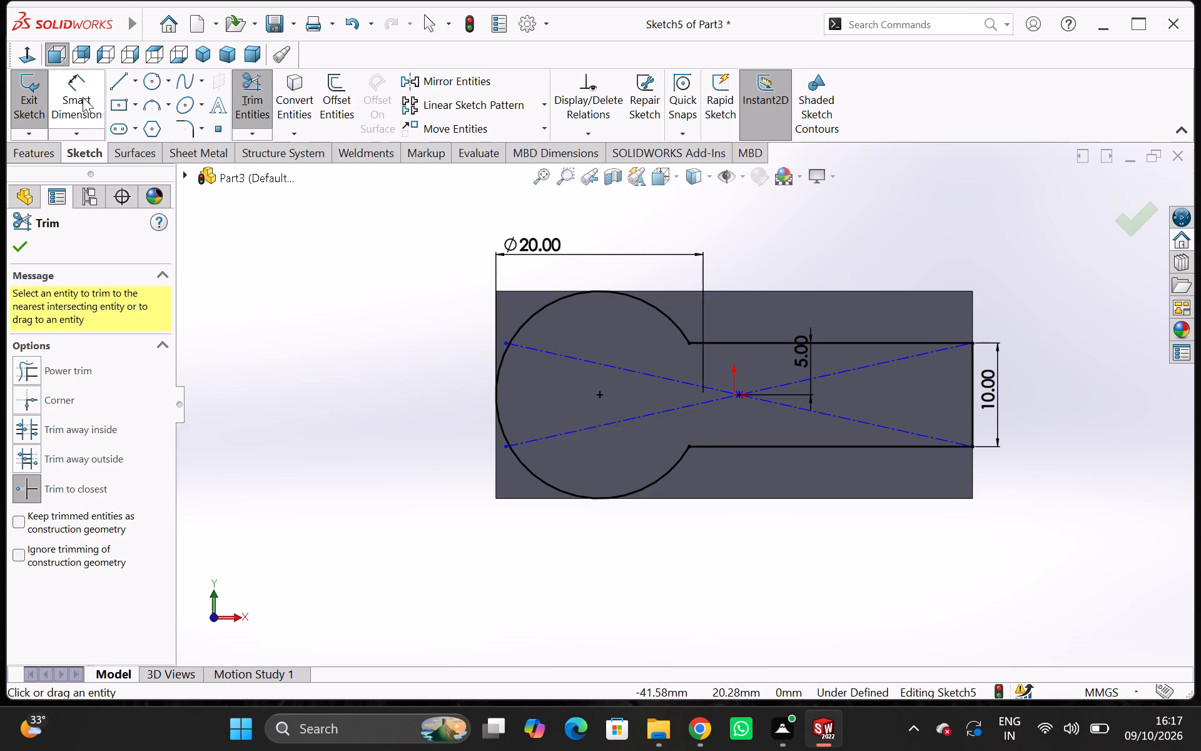
Sketch a circle concentric with the keyhole's round end and dimension its diameter as 14 mm.
left_click(154, 80)
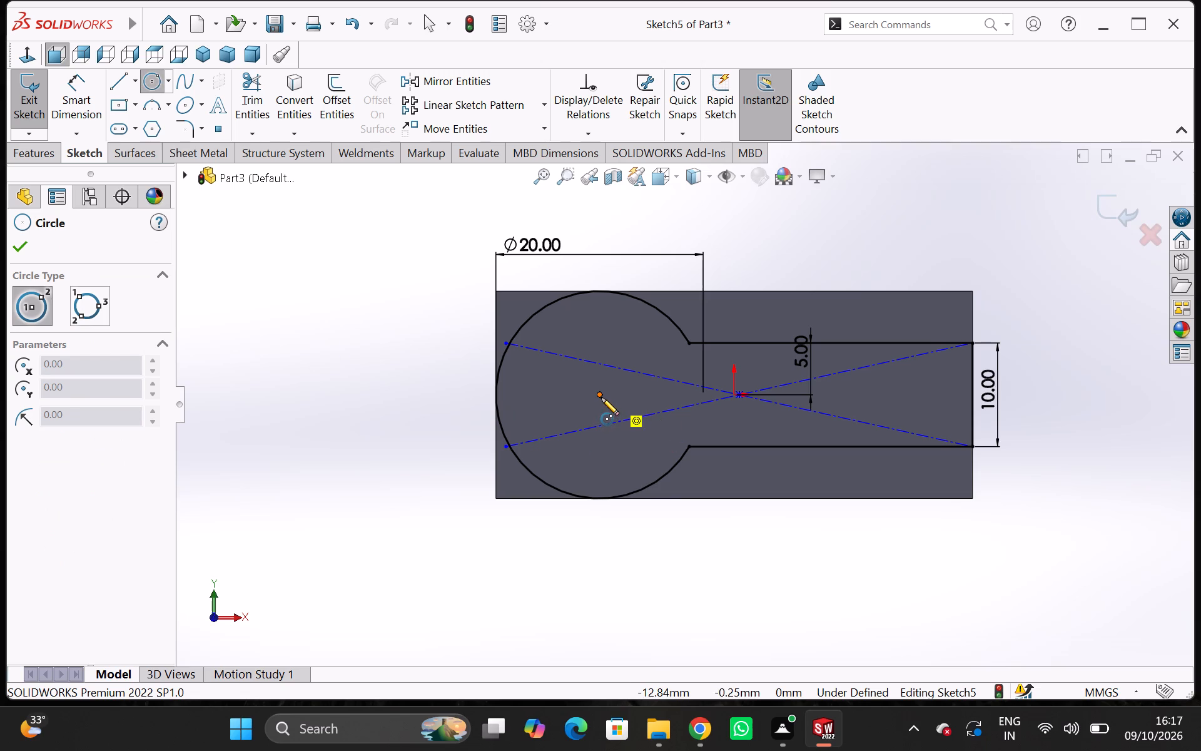
left_click(601, 397)
left_click(654, 442)
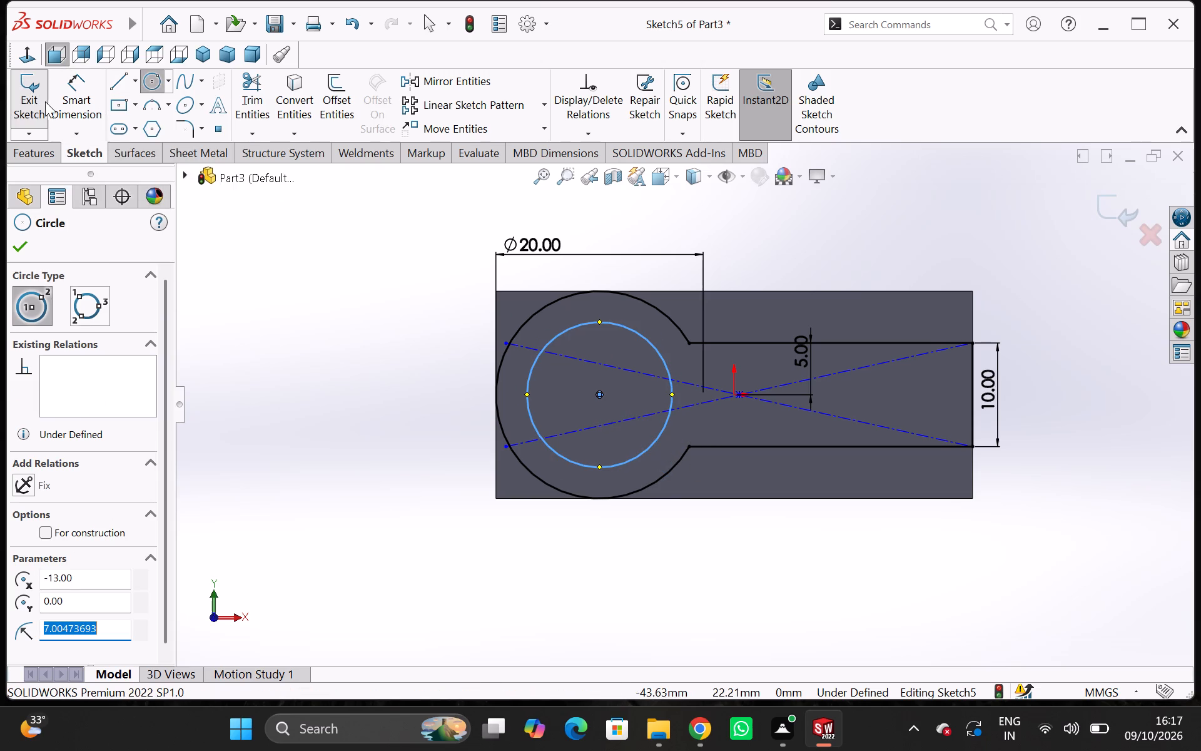
left_click(84, 104)
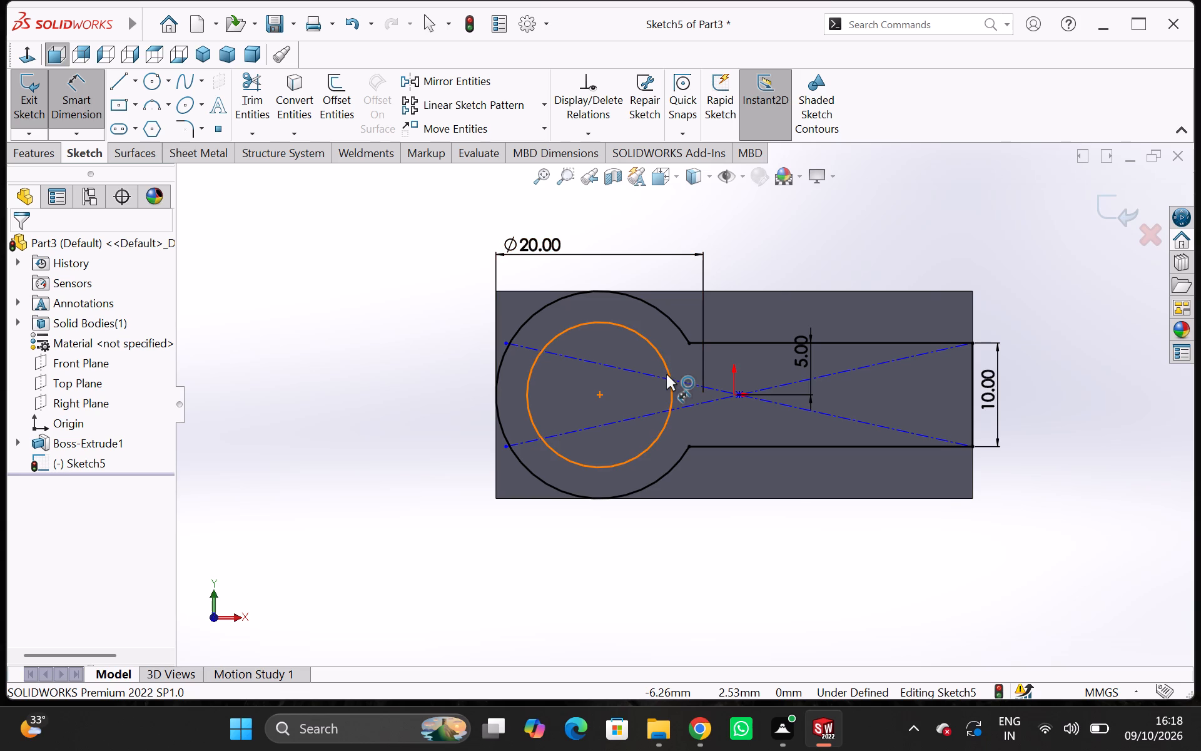
left_click(668, 372)
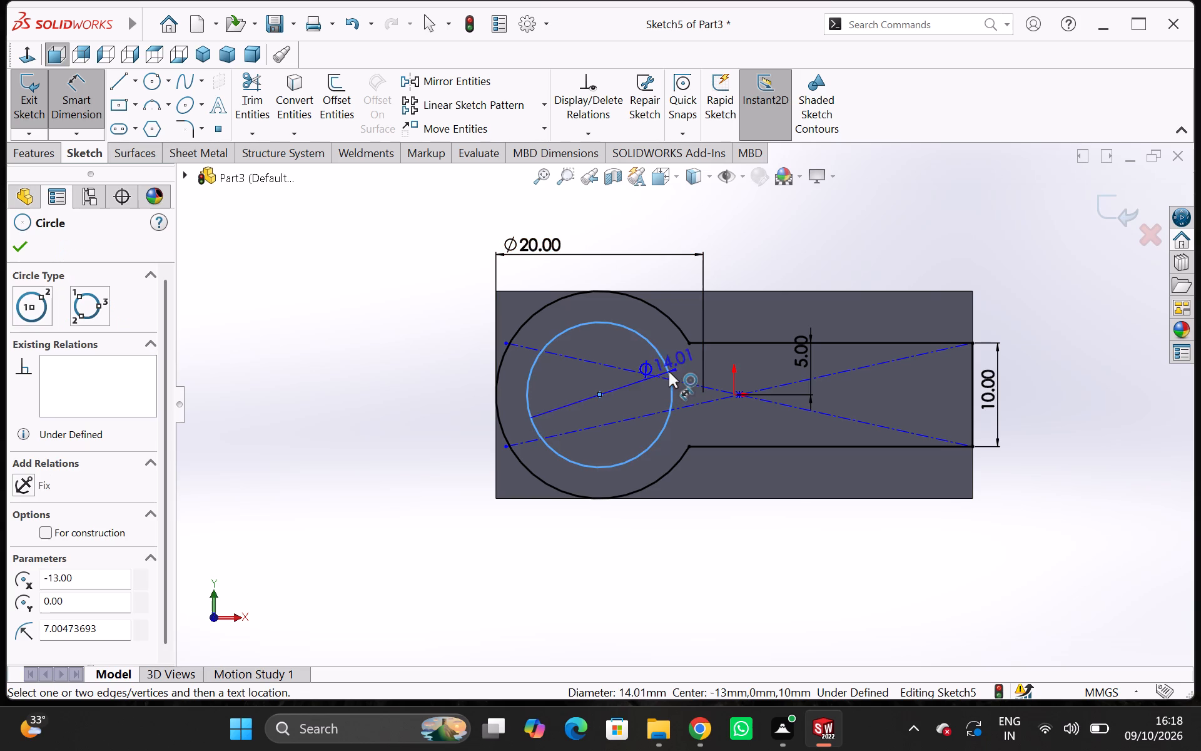
left_click(786, 255)
type("14")
key("Return")
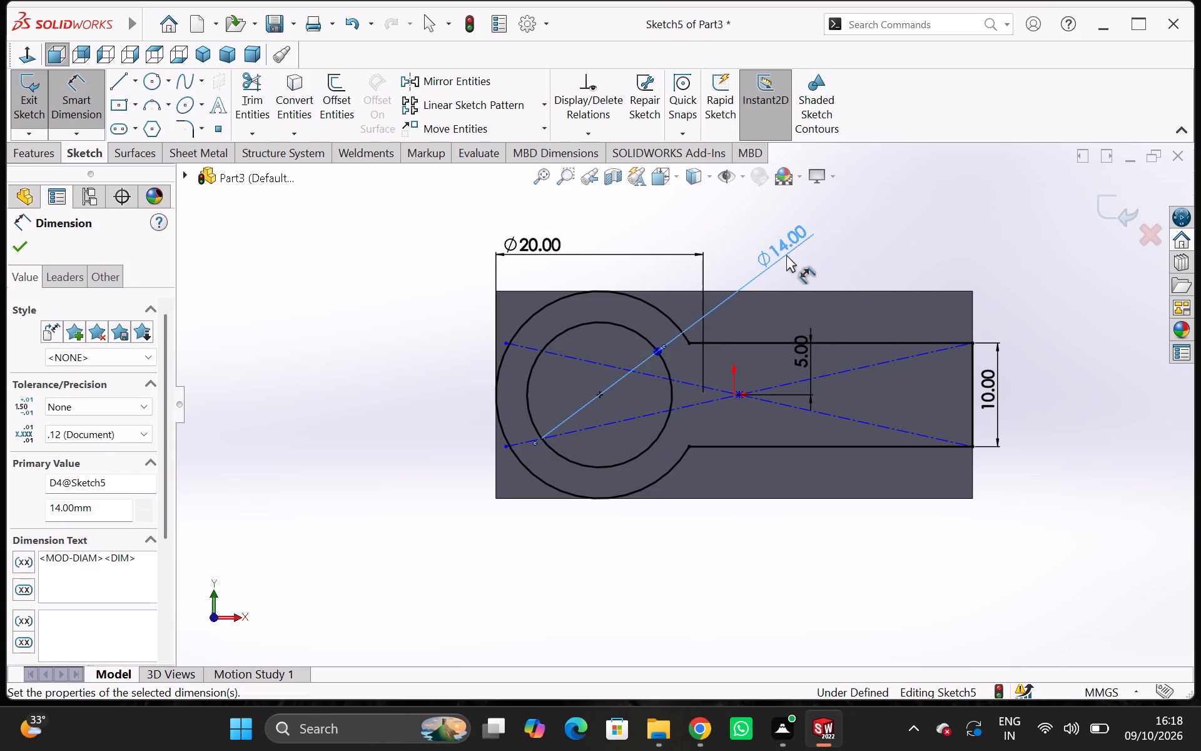
Add 20 mm radius sketch fillets where the arm's upper and lower lines meet the round end's arc.
left_click(190, 126)
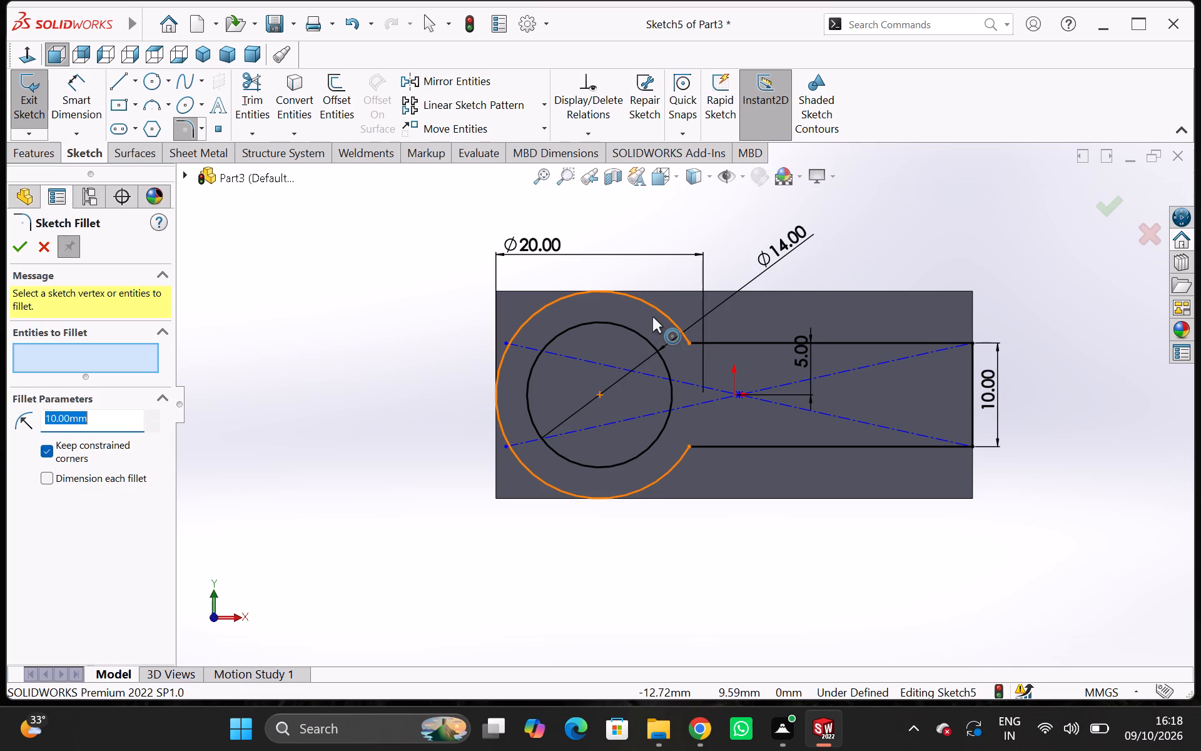
left_click(666, 310)
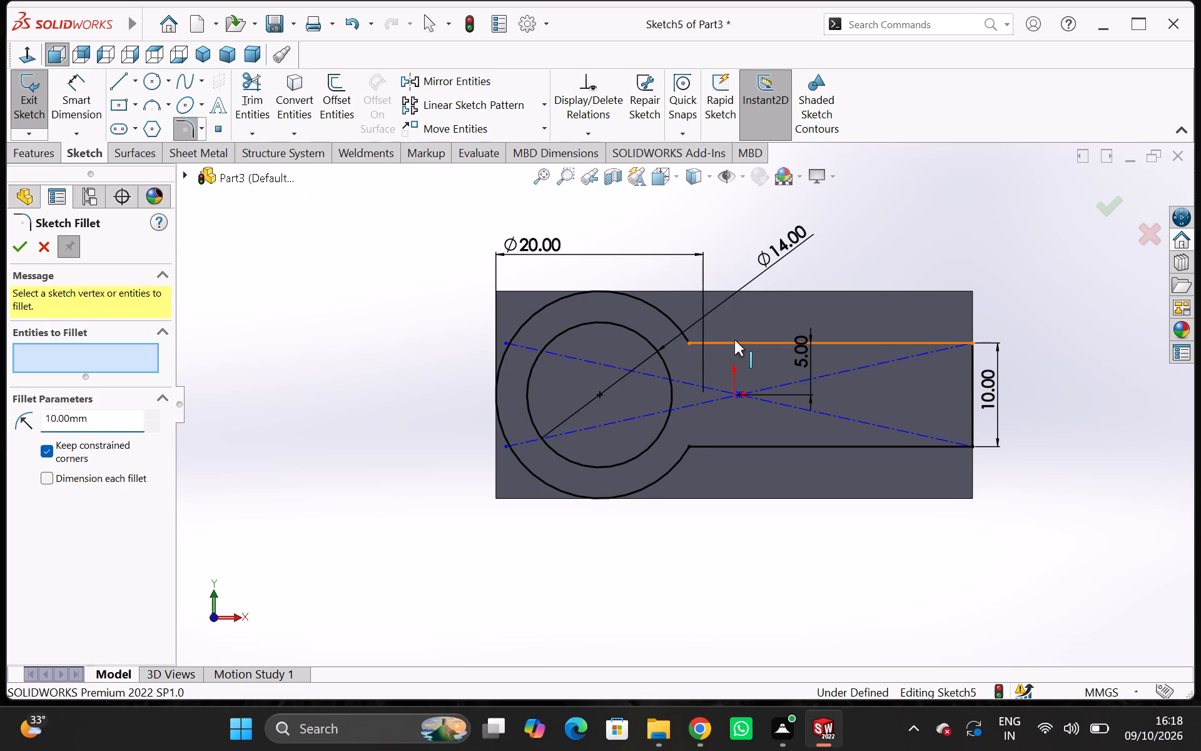
left_click(734, 340)
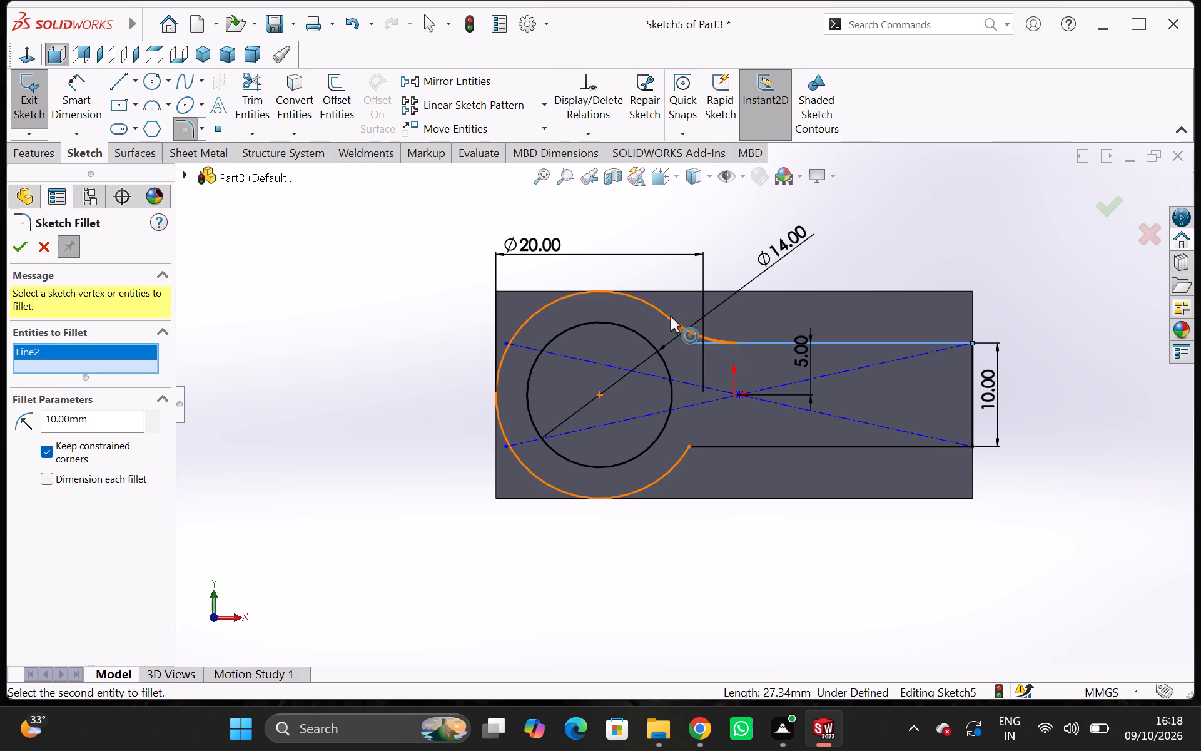
left_click(662, 309)
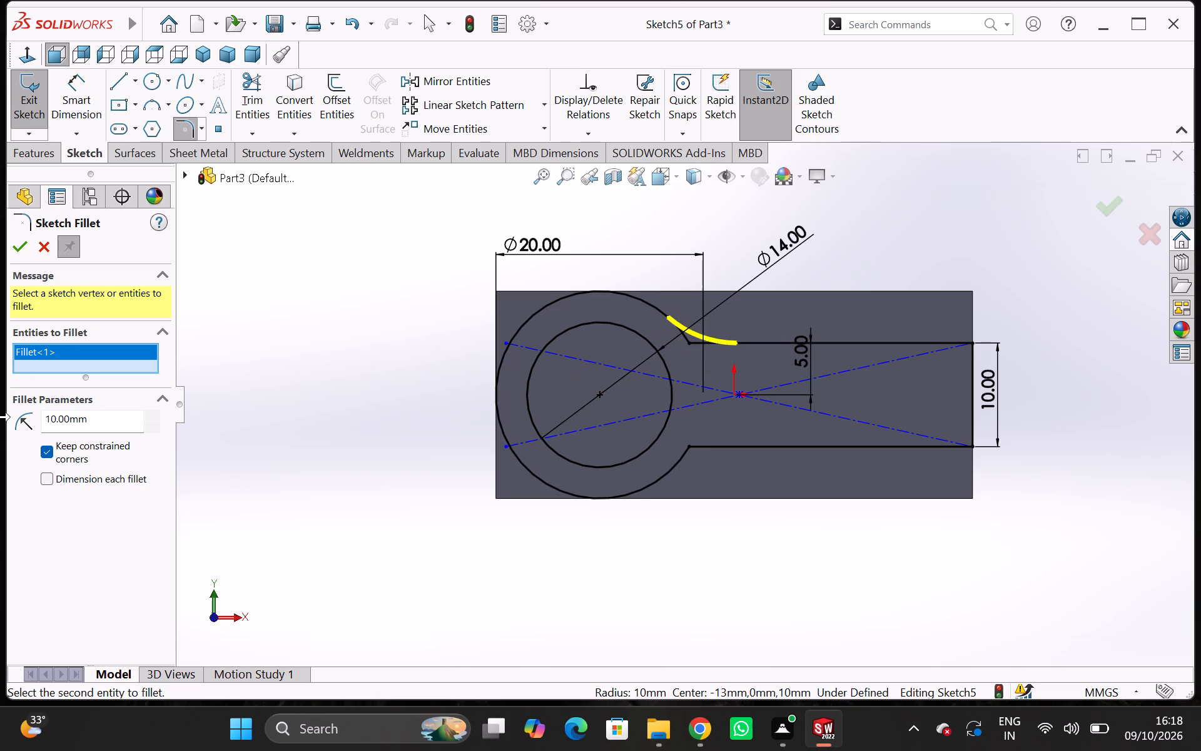
left_click_drag(107, 423, 0, 412)
type("20")
key("Return")
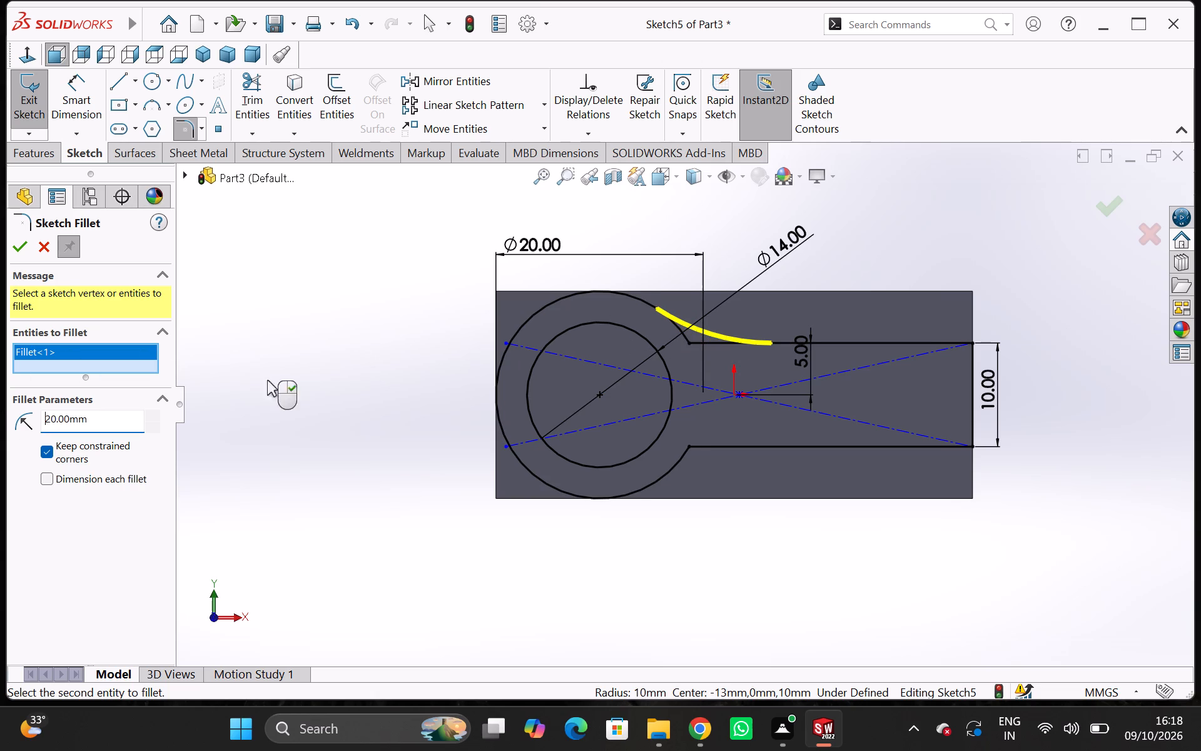
left_click(746, 445)
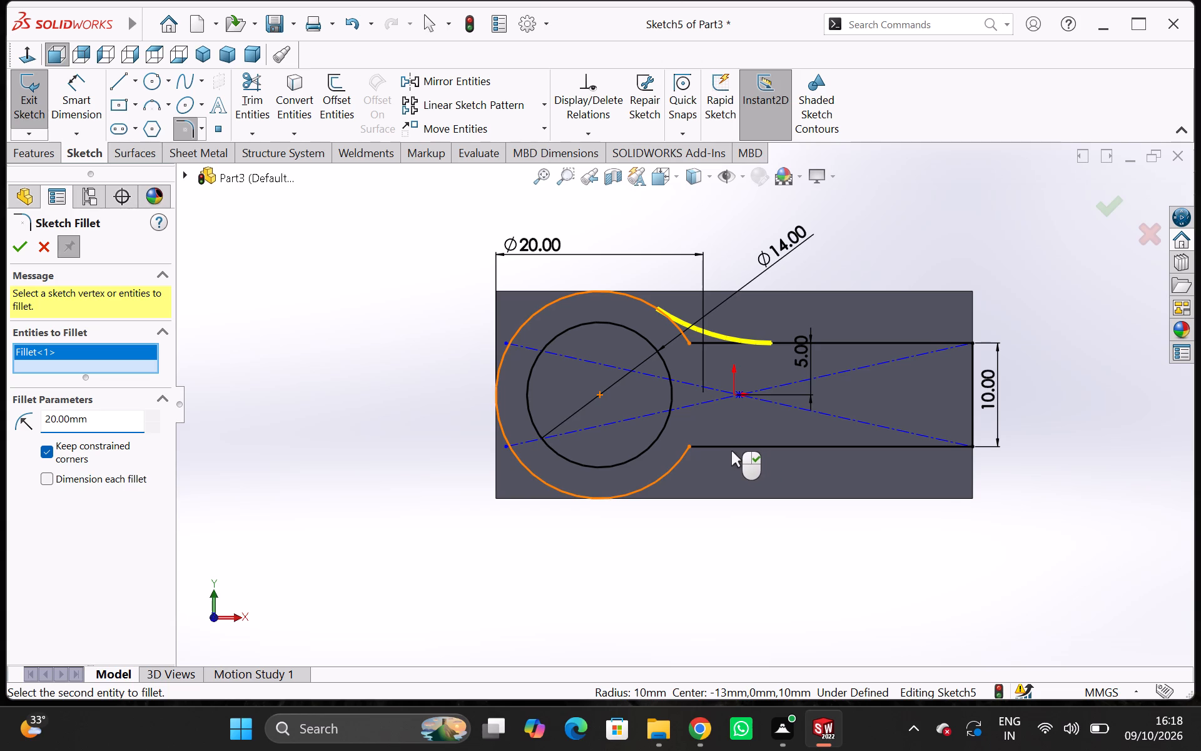
left_click(683, 457)
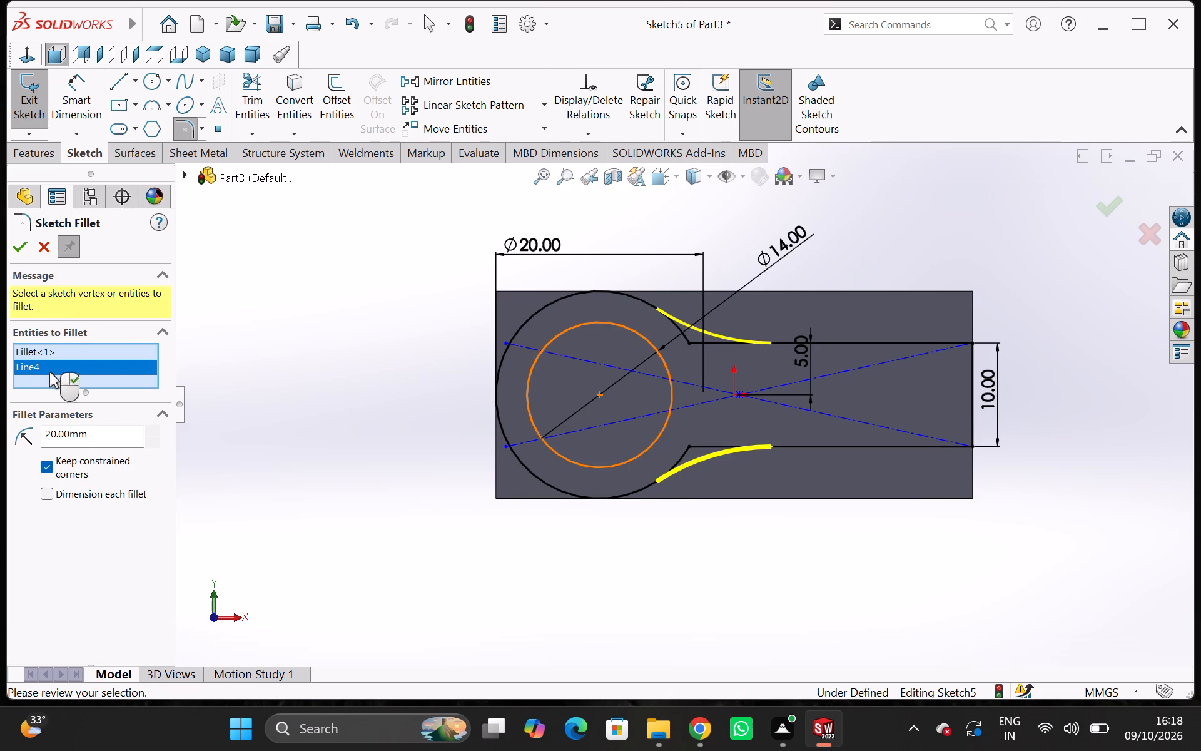
left_click(27, 248)
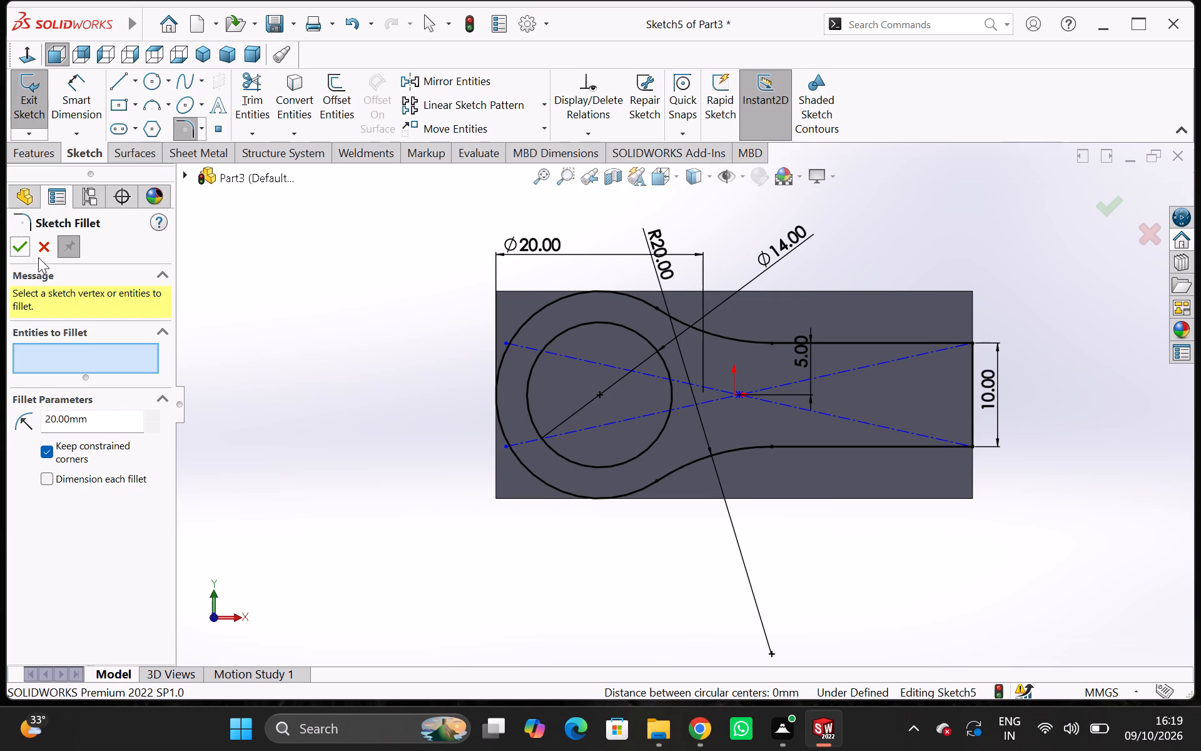
left_click(18, 244)
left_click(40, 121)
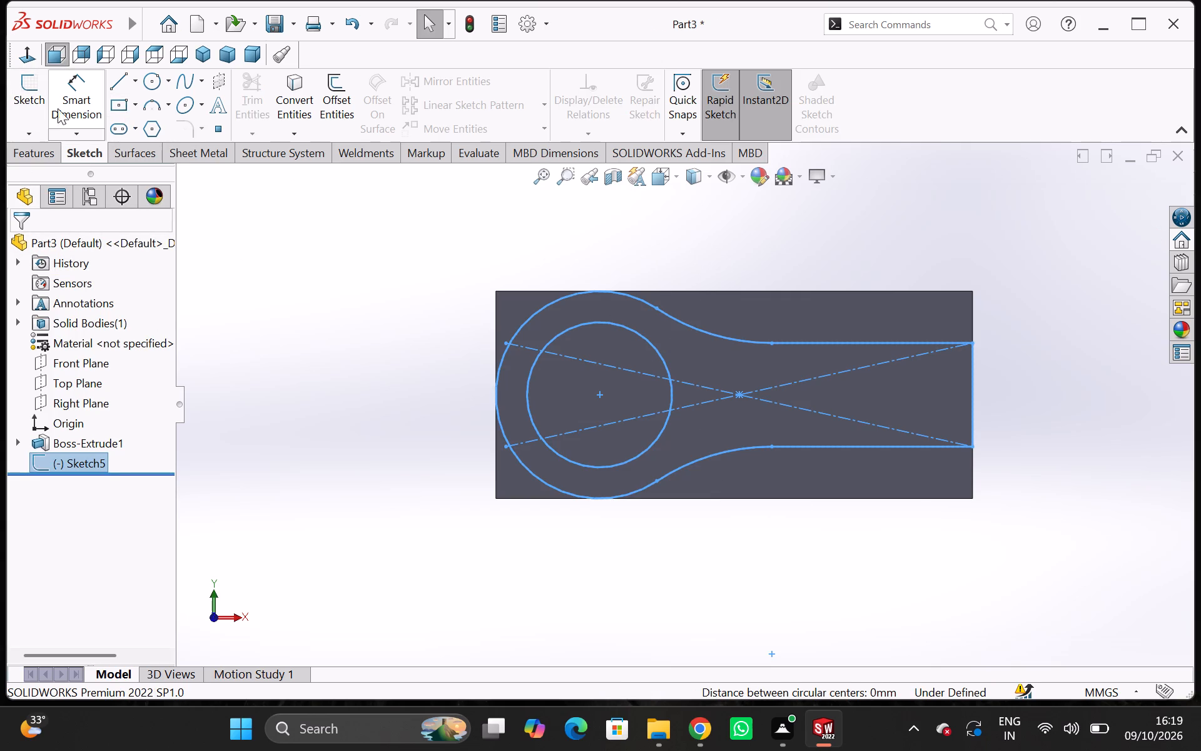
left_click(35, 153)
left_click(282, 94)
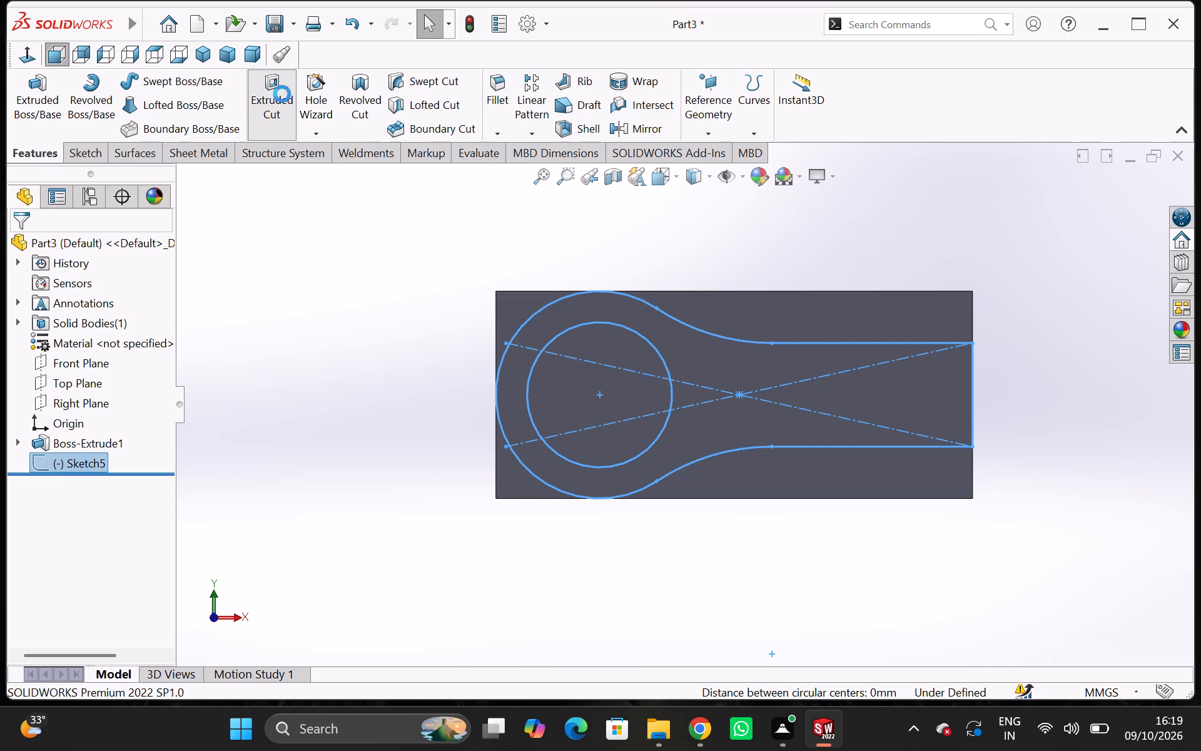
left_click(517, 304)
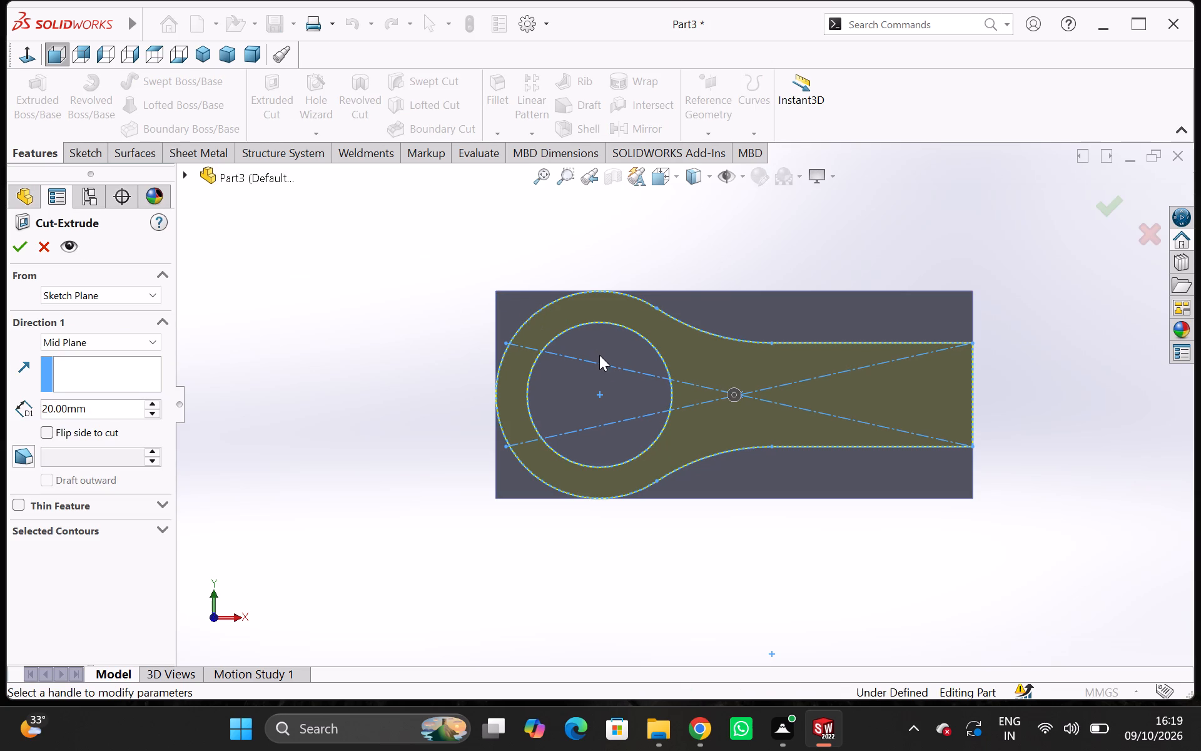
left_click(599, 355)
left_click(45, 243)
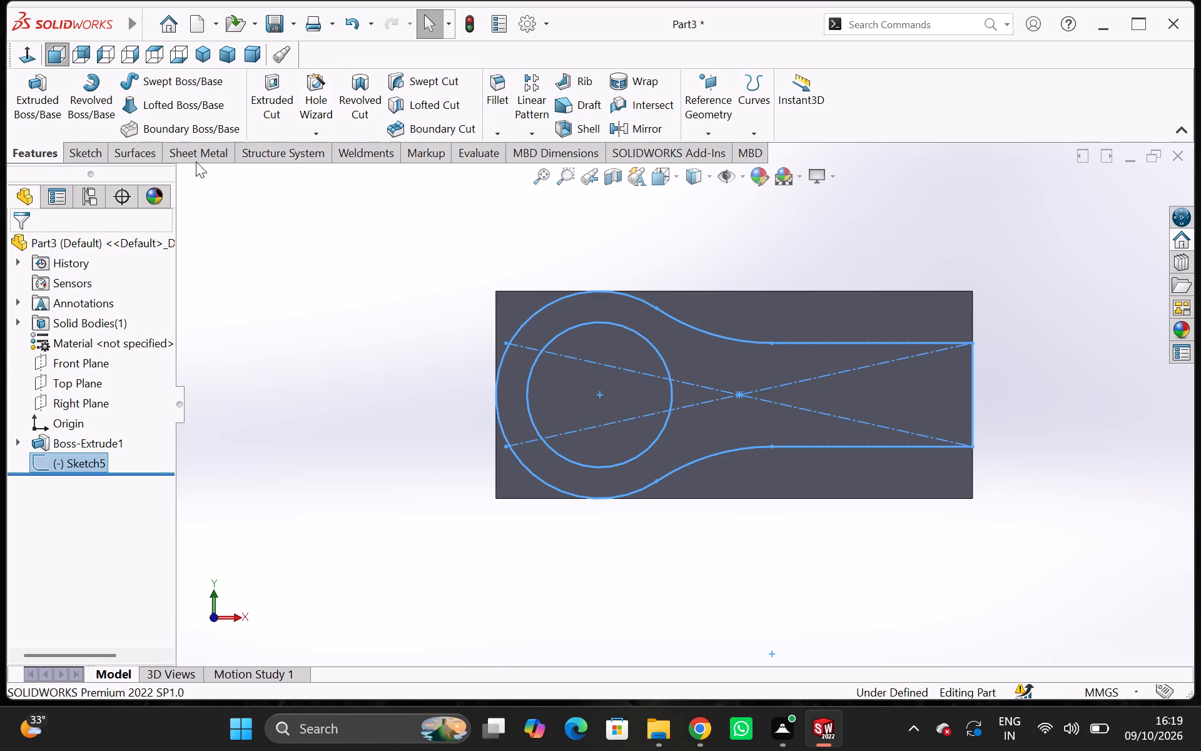
Reopen the keyhole sketch, convert the block's front face outline into sketch entities, and exit the sketch.
left_click(74, 148)
left_click(311, 96)
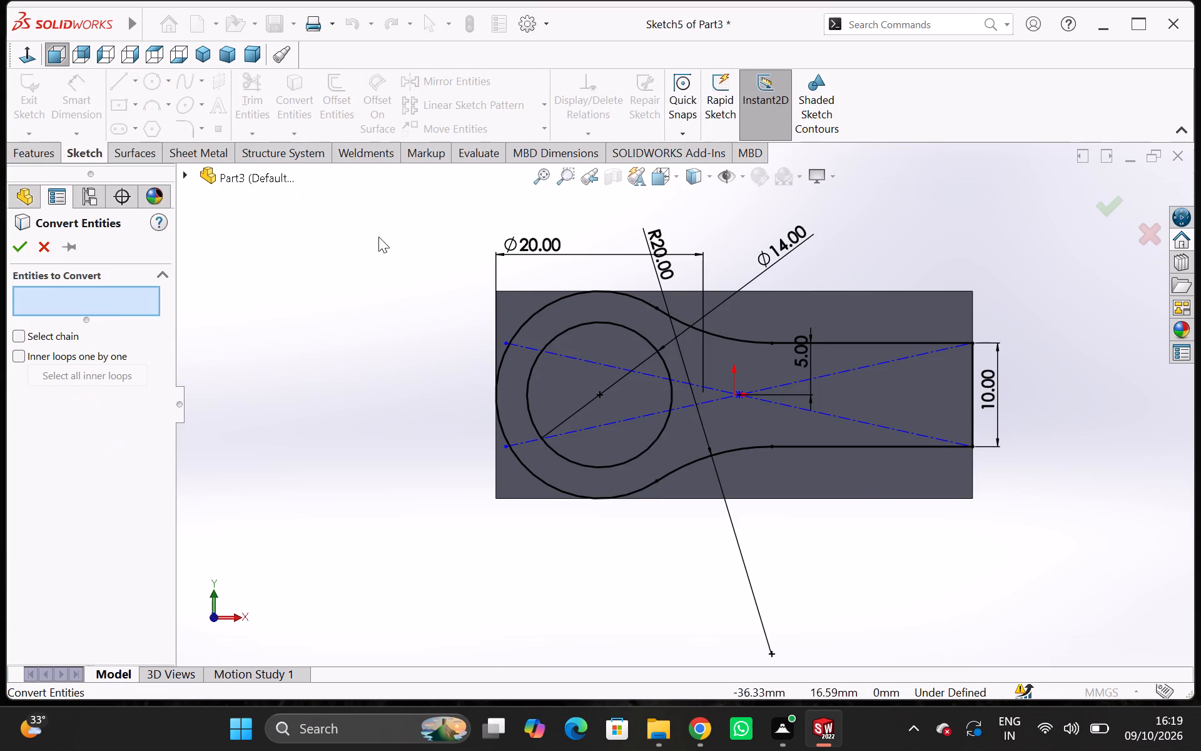
left_click_drag(408, 217, 422, 227)
left_click_drag(484, 227, 686, 393)
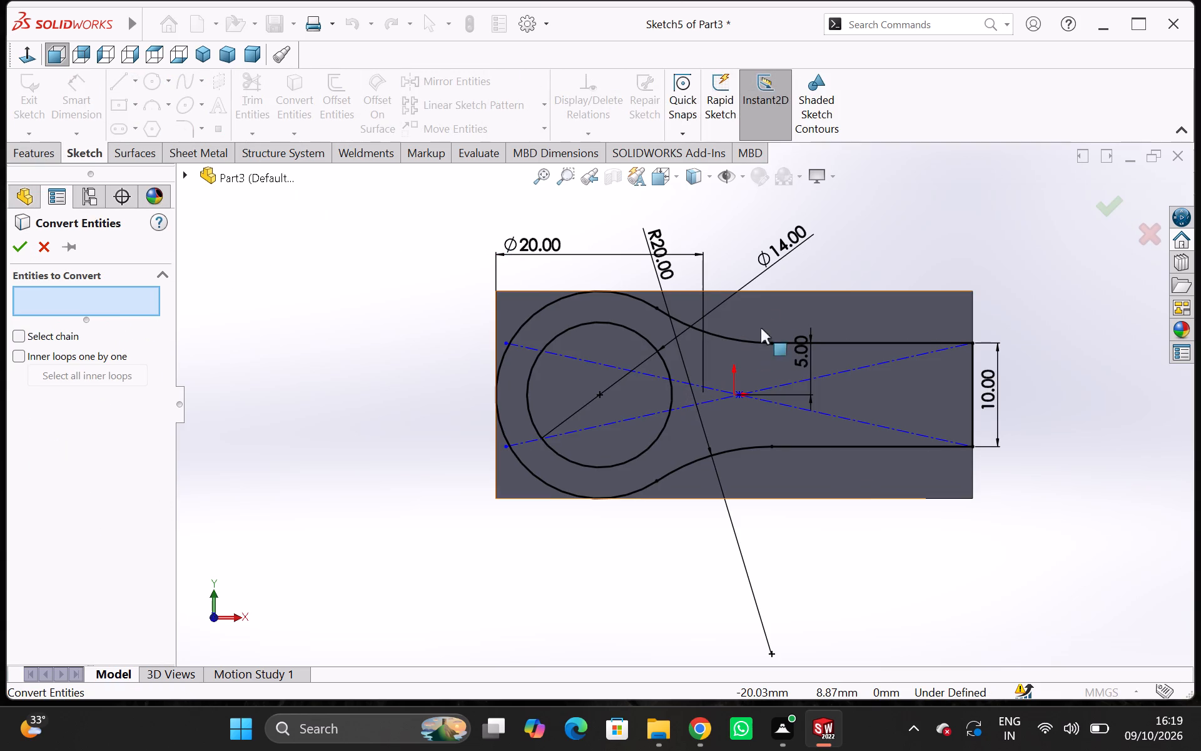
left_click(778, 289)
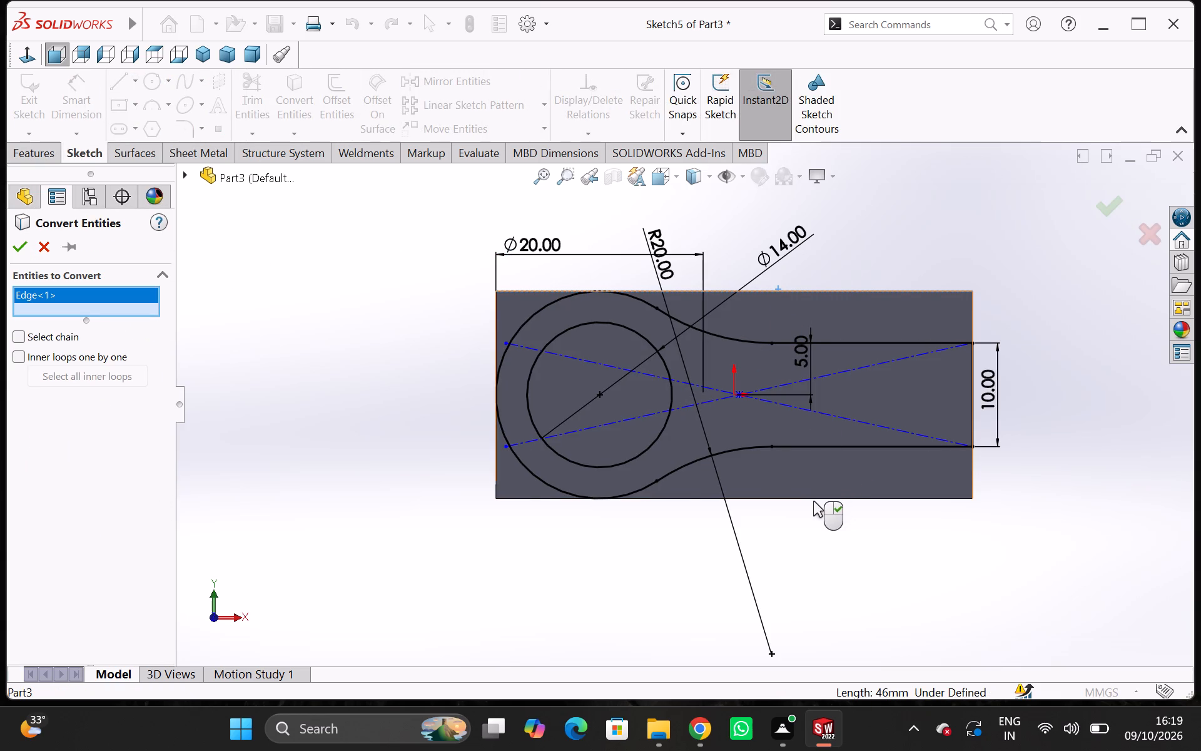
left_click(813, 501)
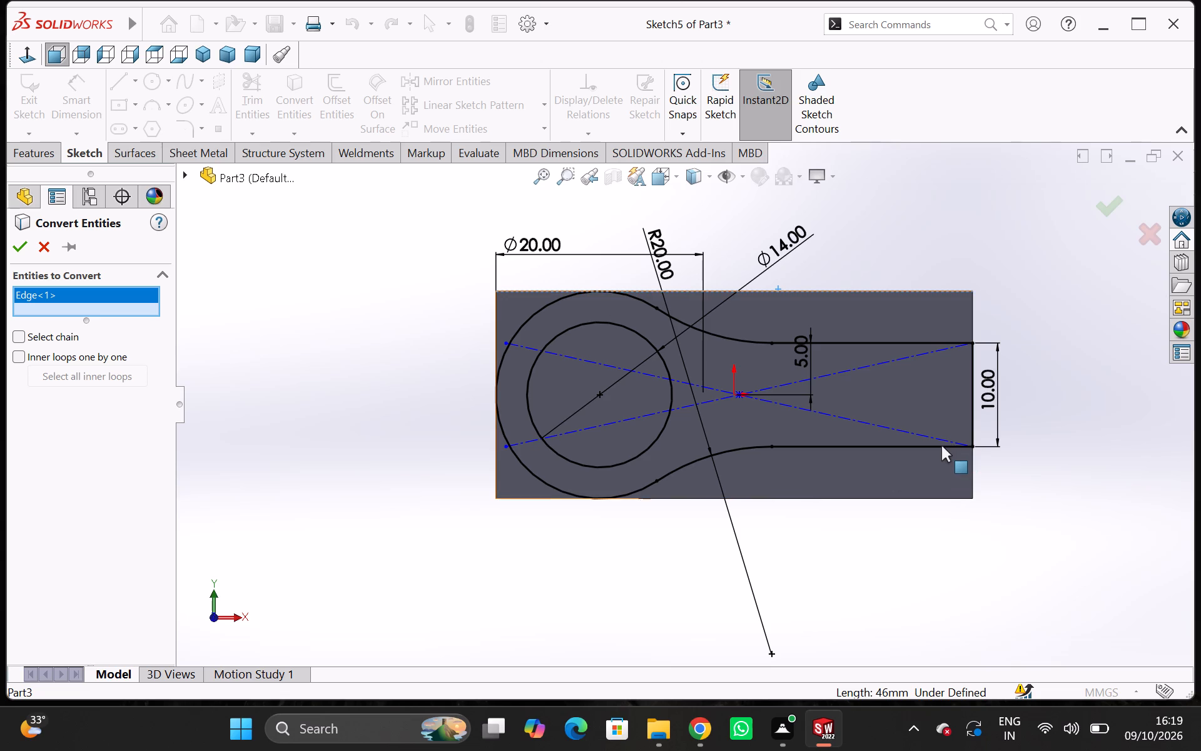
left_click(970, 312)
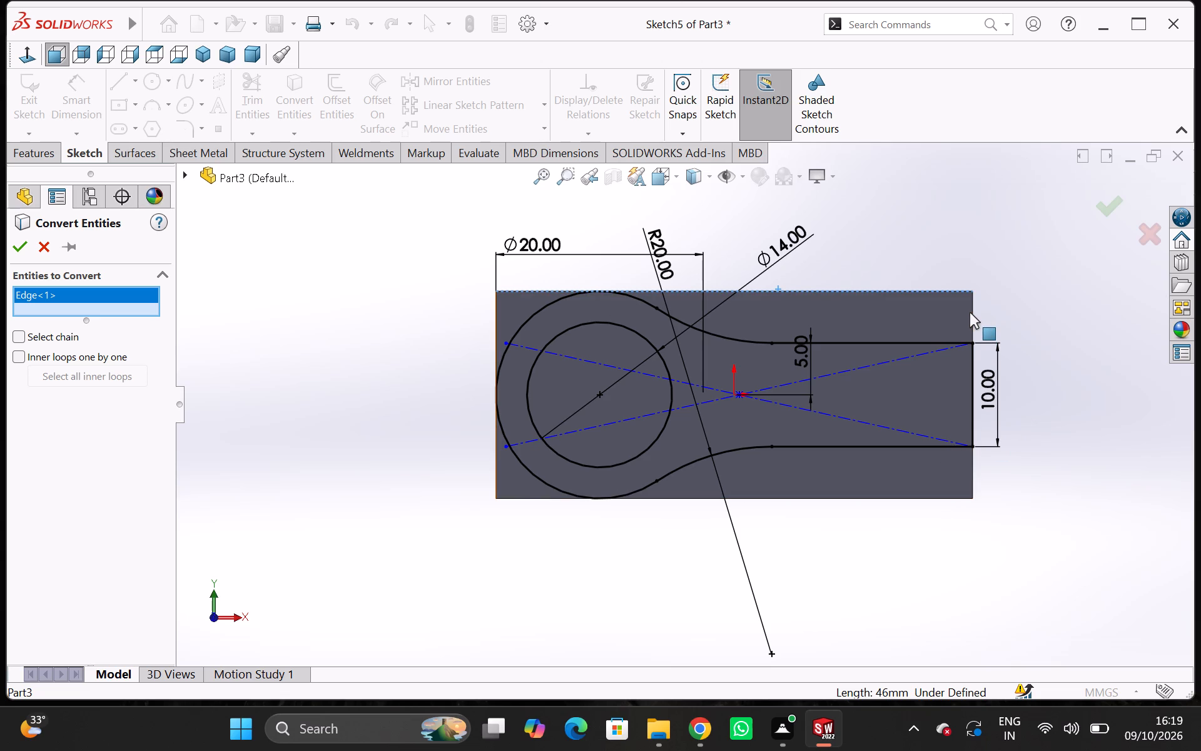
left_click(972, 315)
left_click(971, 318)
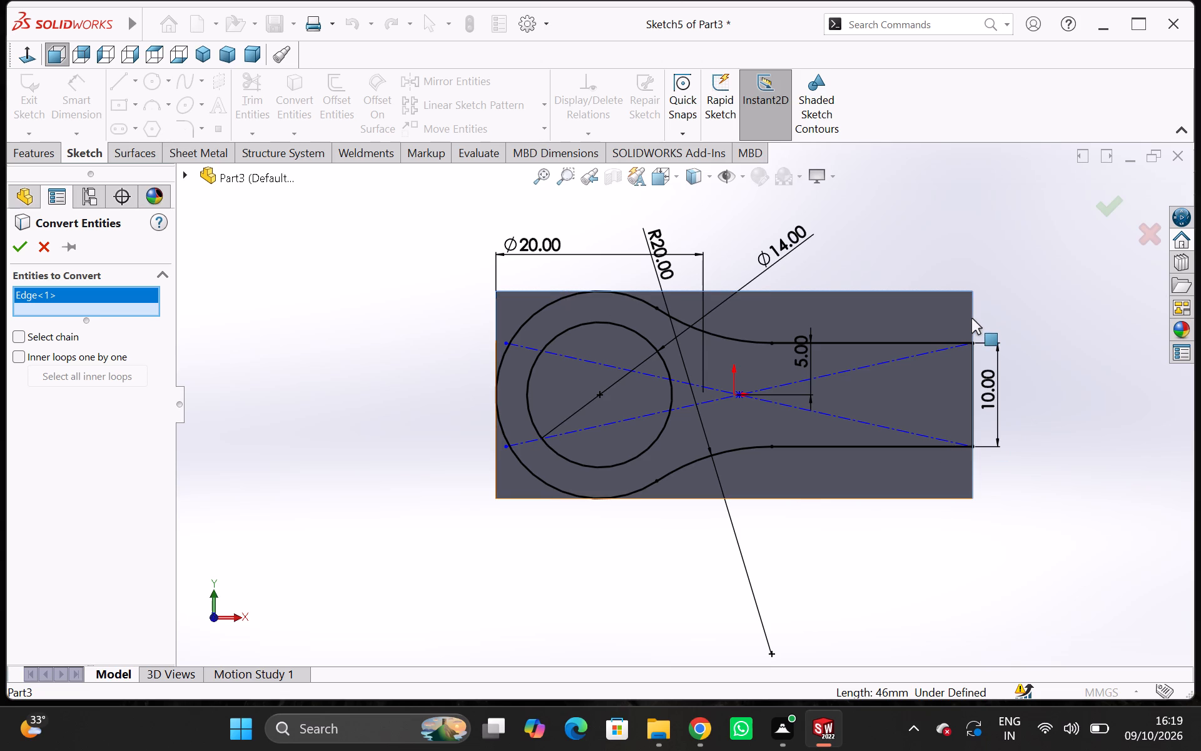
left_click(891, 496)
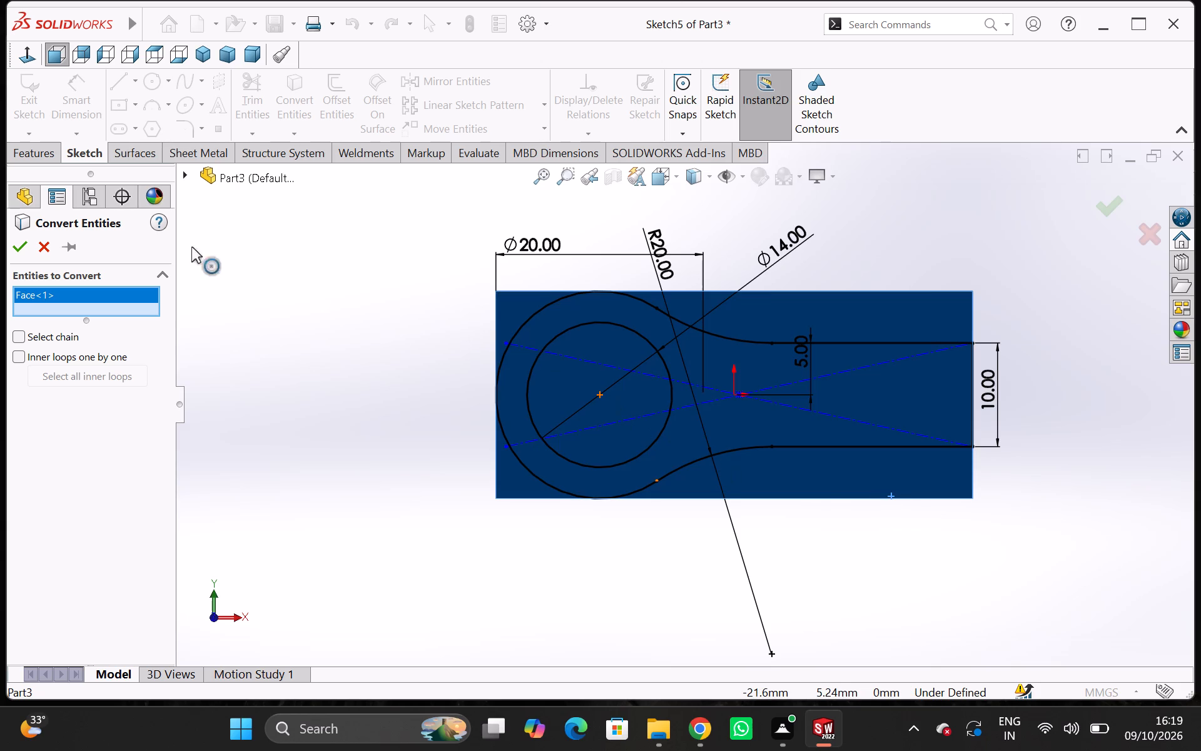
left_click(14, 247)
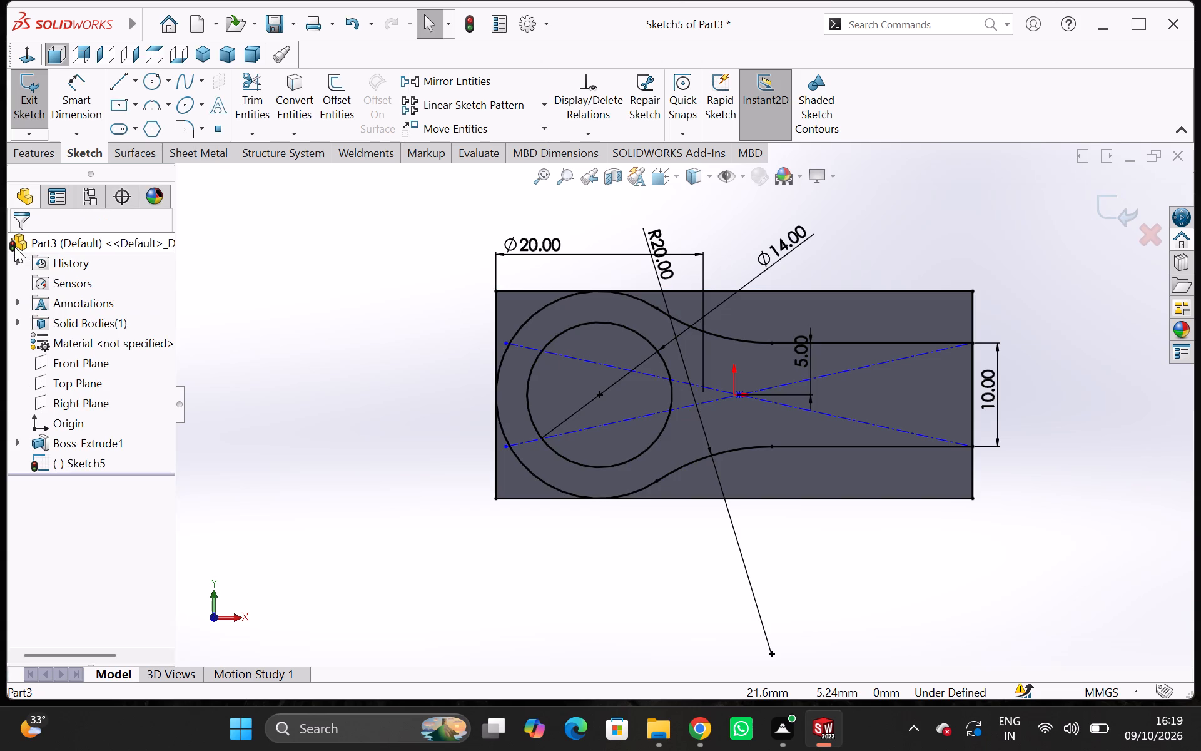
left_click(33, 120)
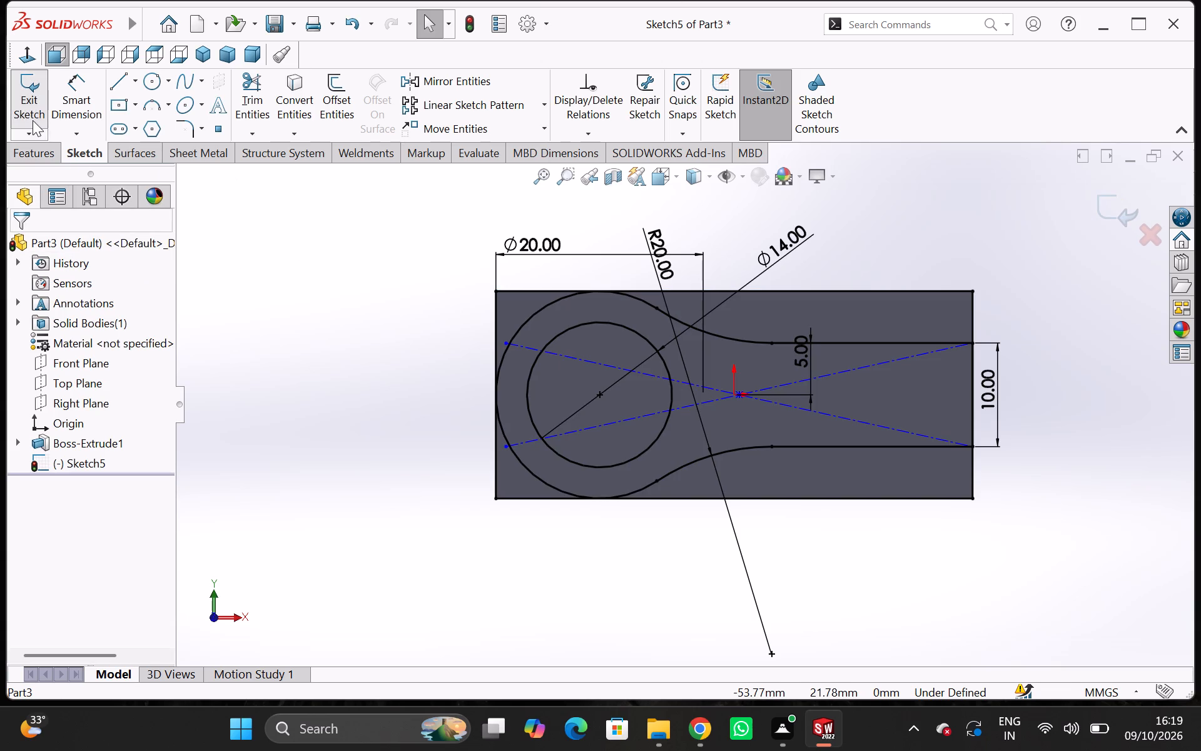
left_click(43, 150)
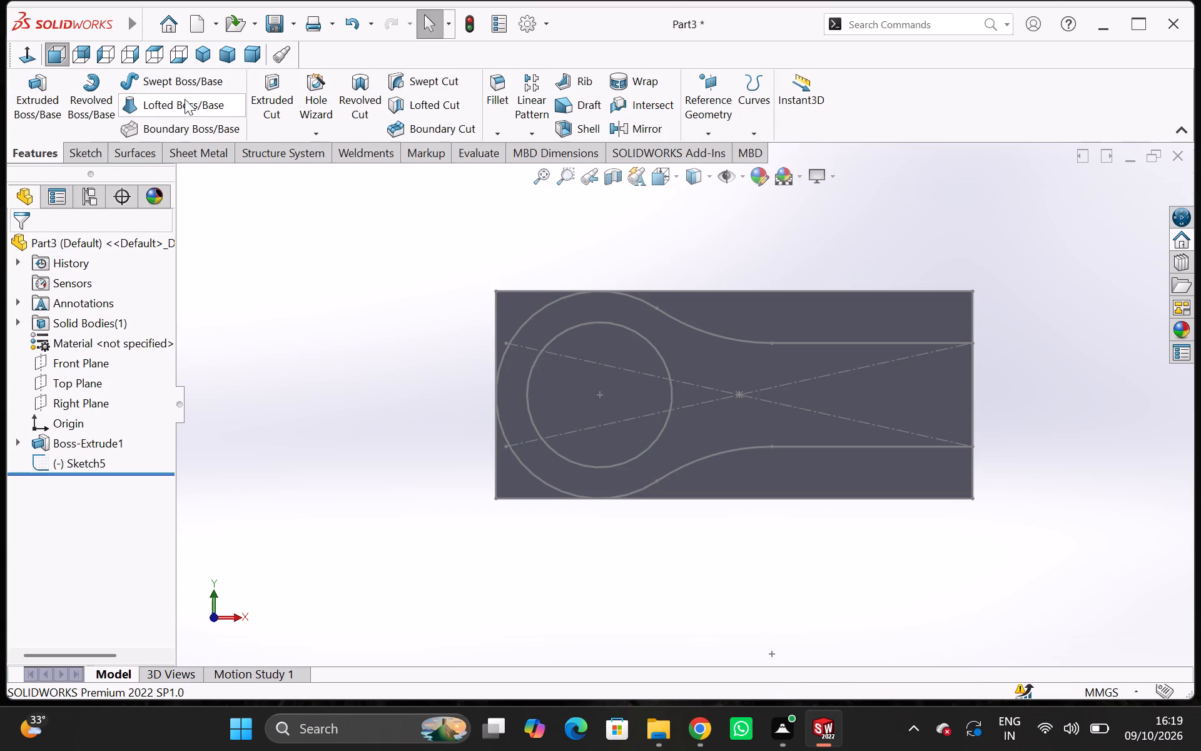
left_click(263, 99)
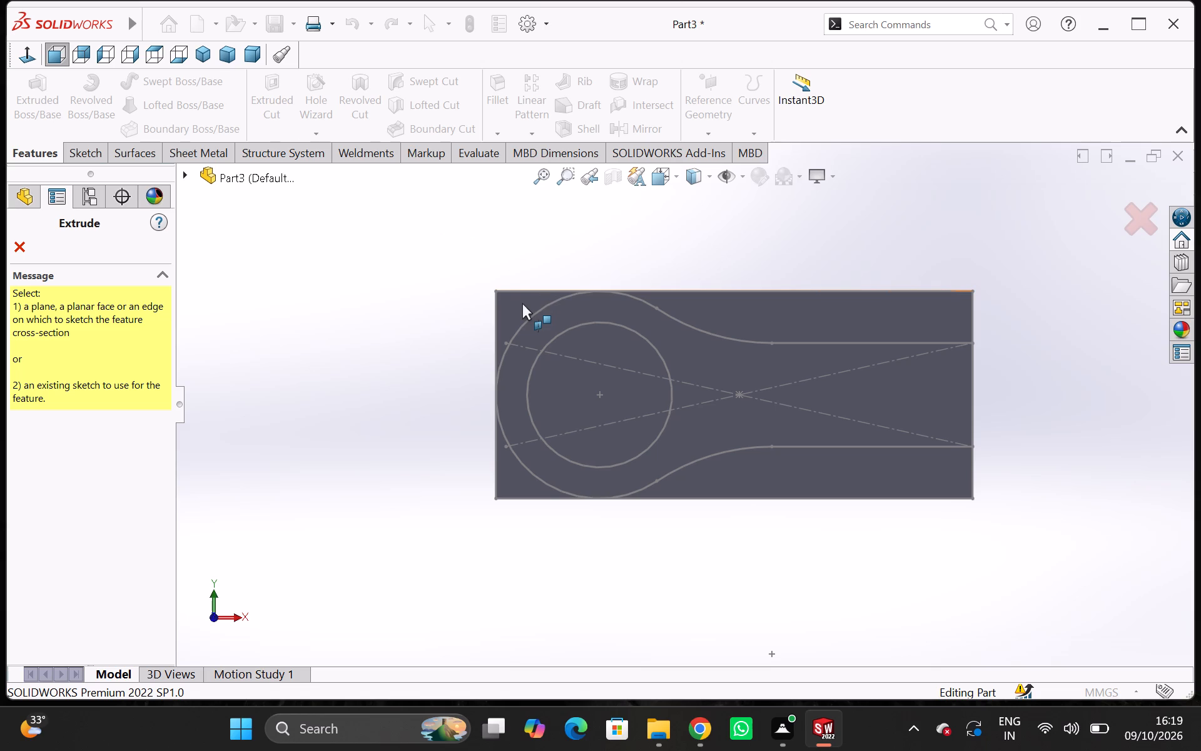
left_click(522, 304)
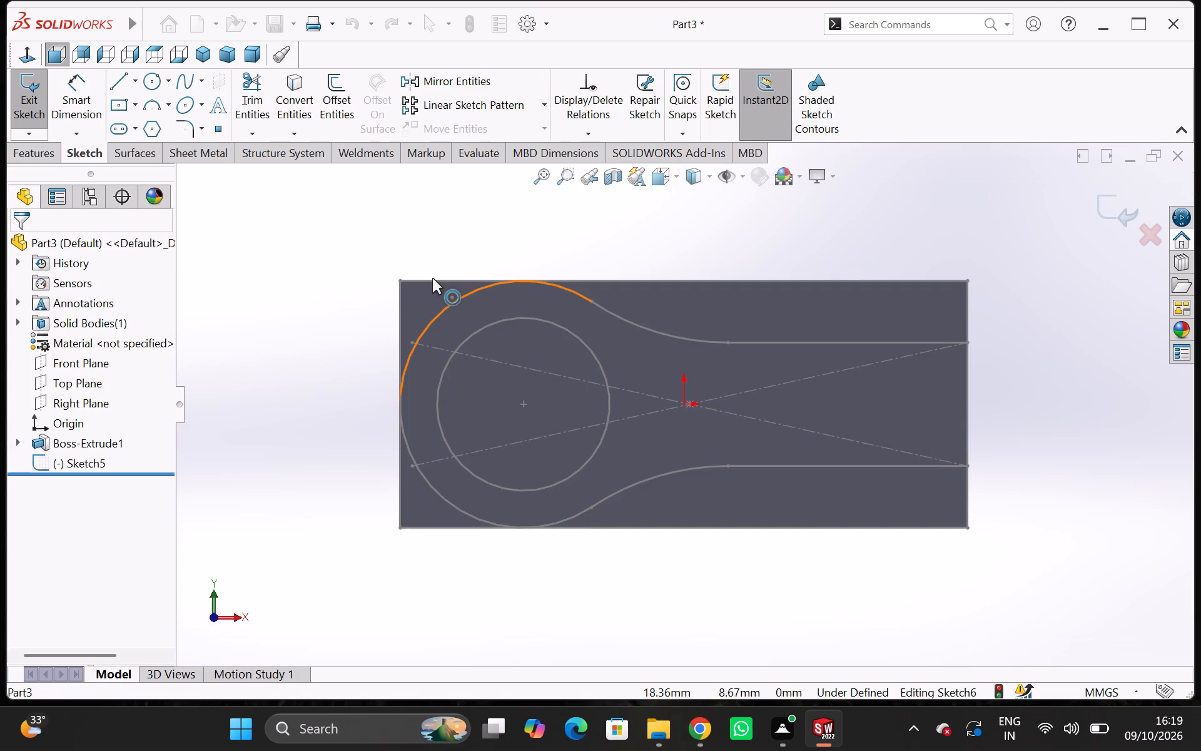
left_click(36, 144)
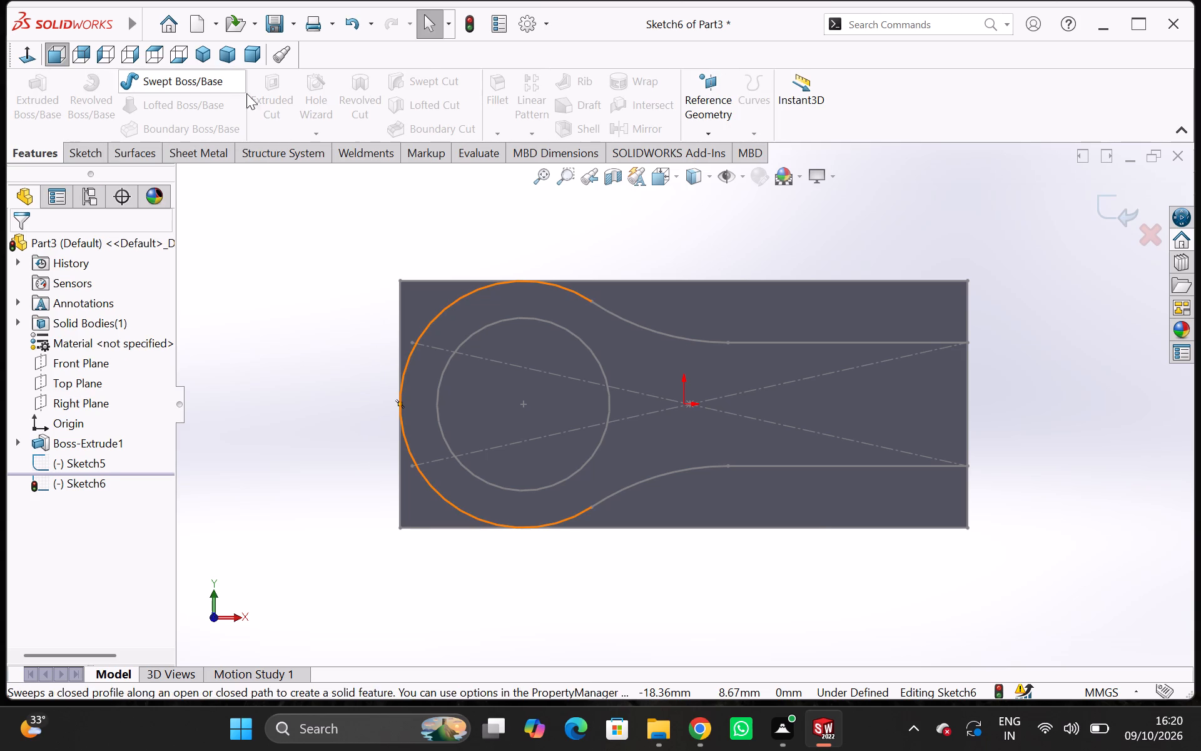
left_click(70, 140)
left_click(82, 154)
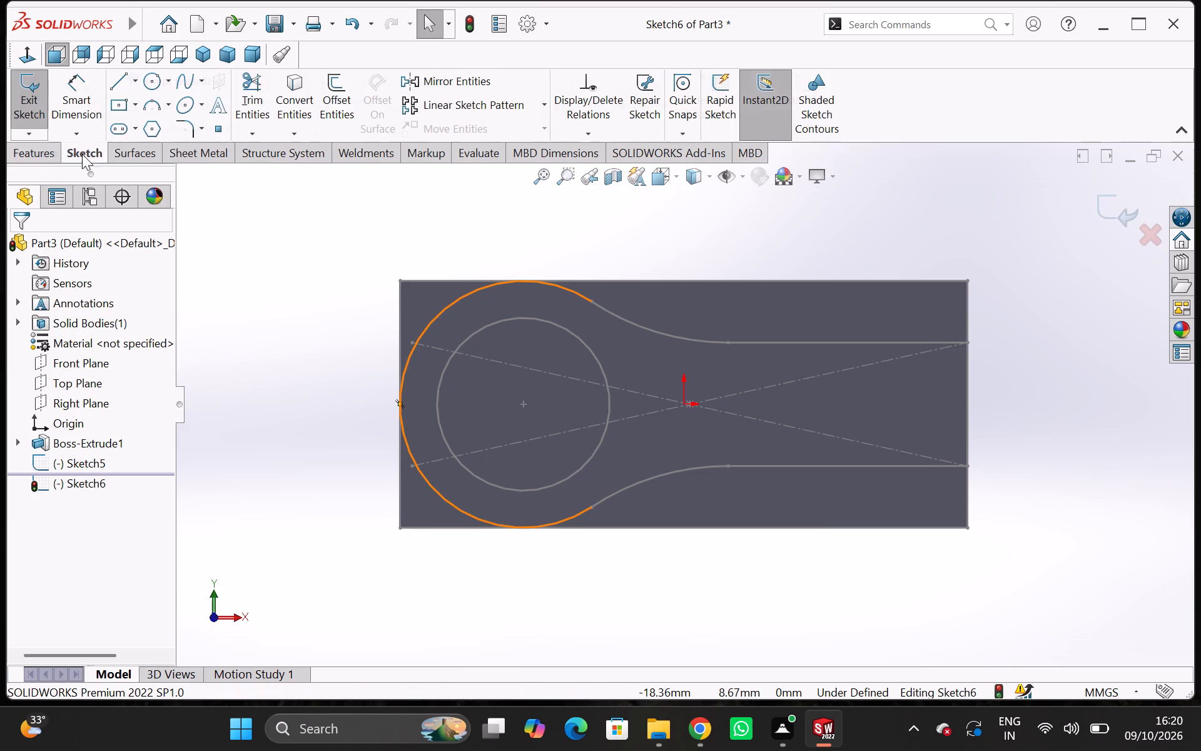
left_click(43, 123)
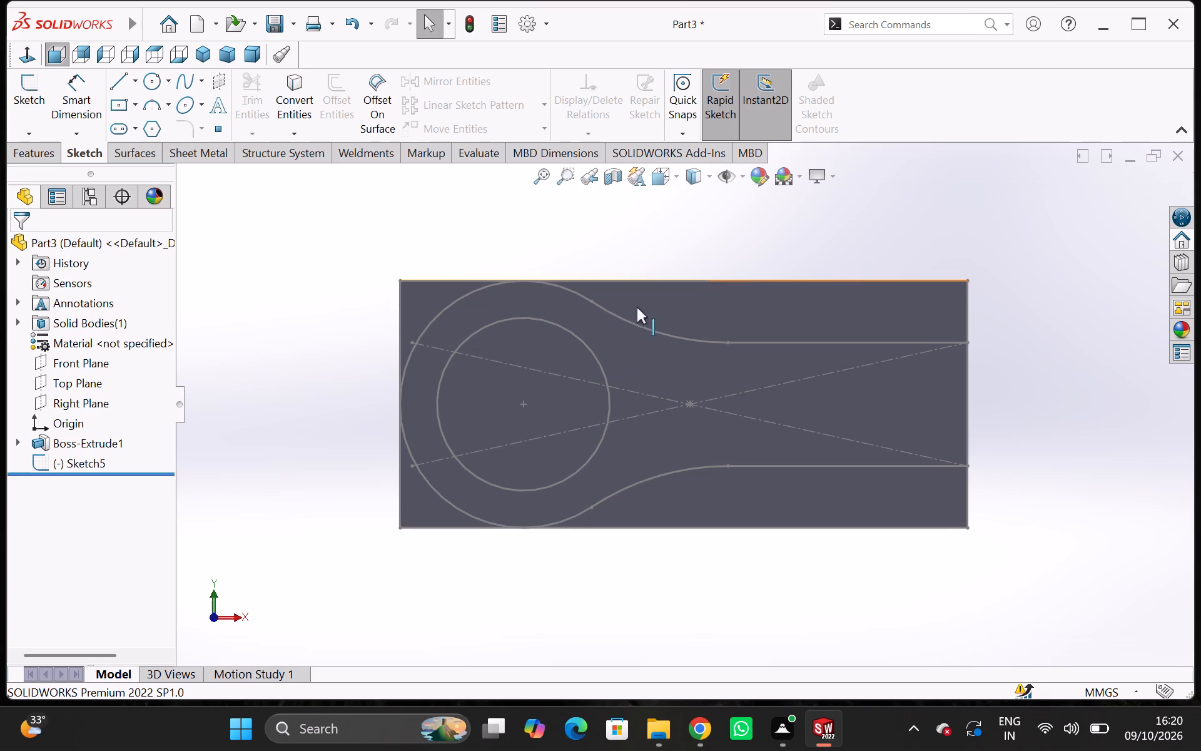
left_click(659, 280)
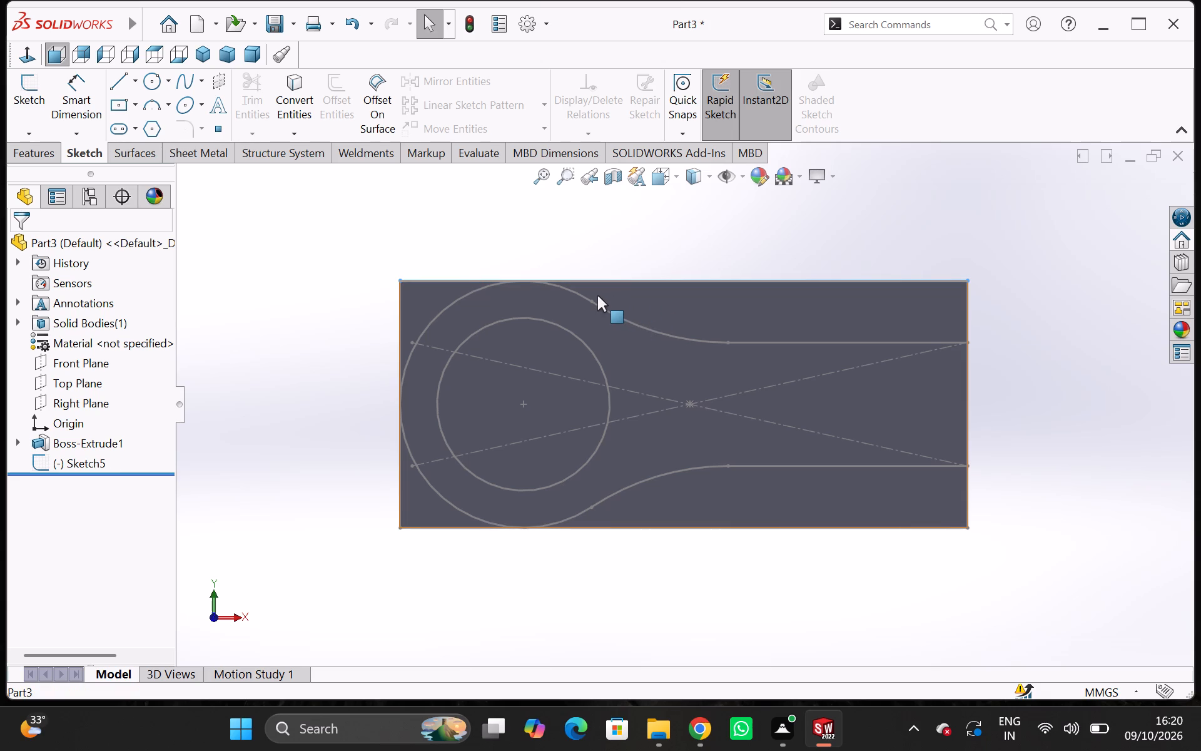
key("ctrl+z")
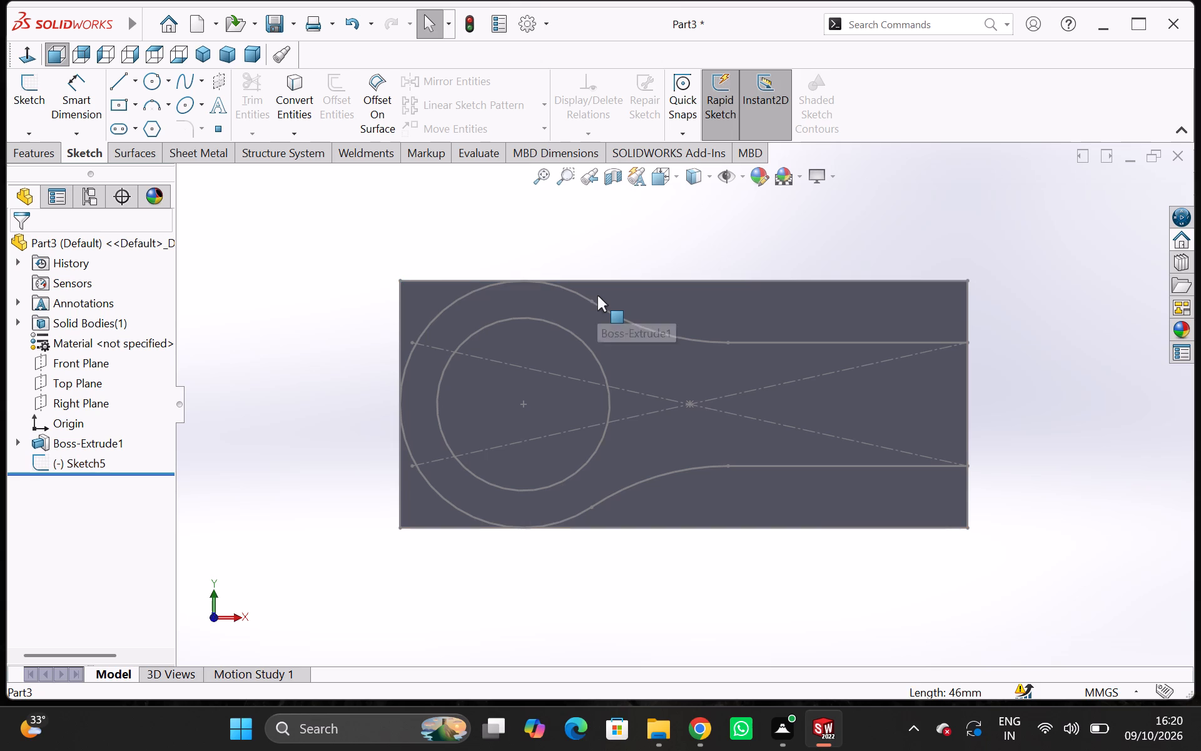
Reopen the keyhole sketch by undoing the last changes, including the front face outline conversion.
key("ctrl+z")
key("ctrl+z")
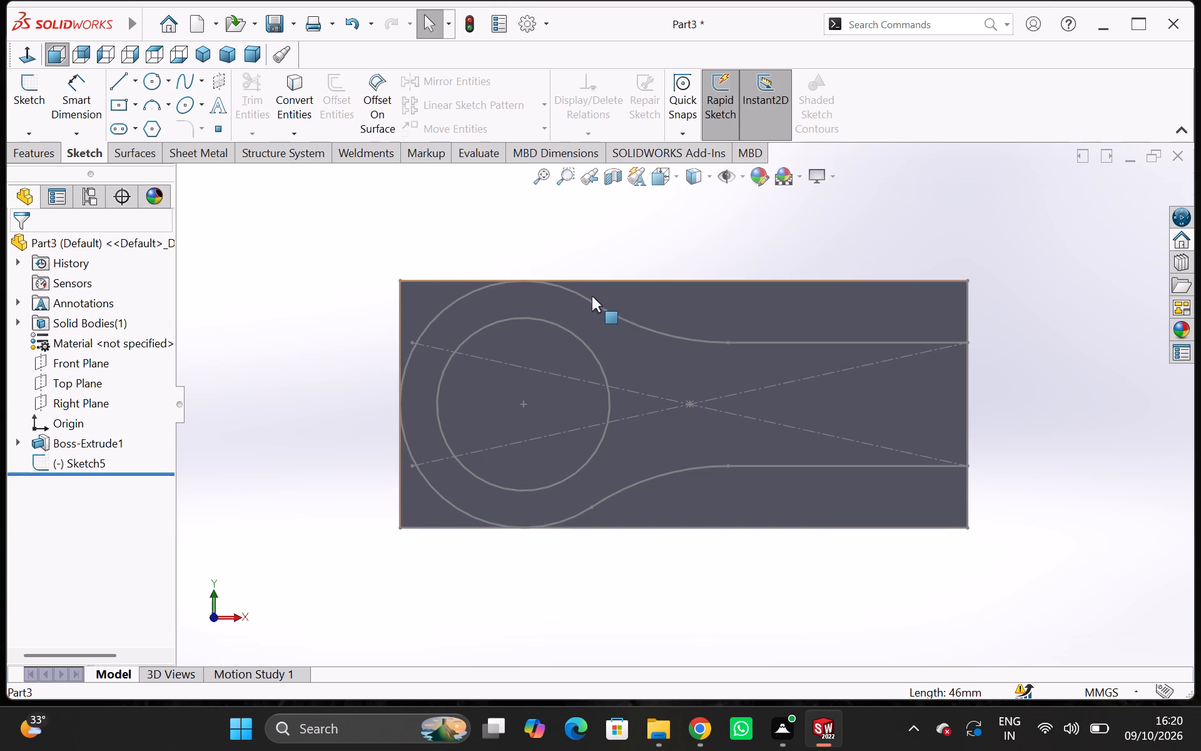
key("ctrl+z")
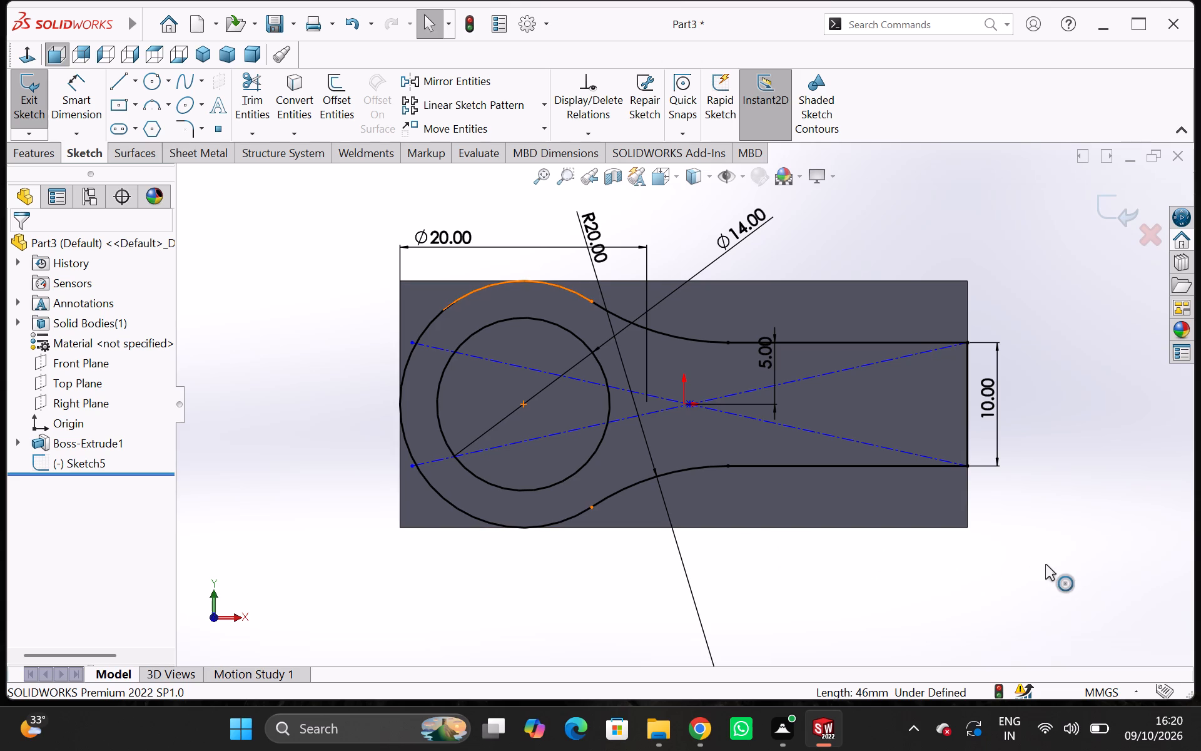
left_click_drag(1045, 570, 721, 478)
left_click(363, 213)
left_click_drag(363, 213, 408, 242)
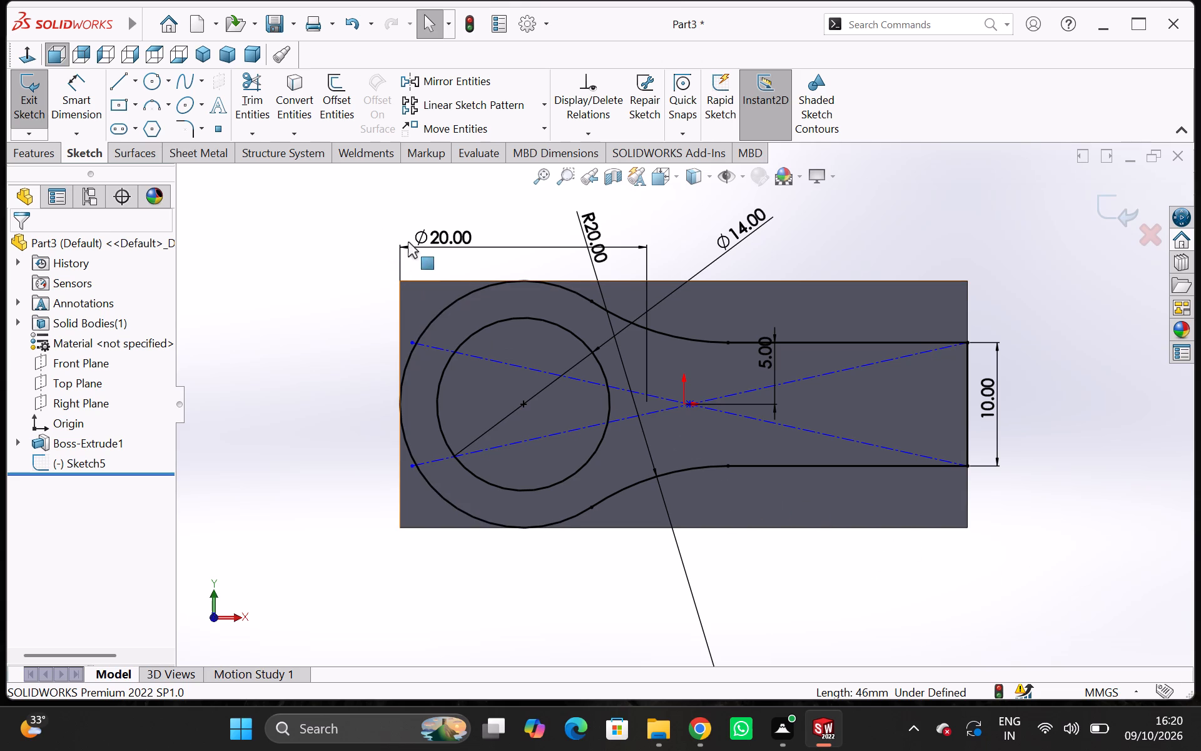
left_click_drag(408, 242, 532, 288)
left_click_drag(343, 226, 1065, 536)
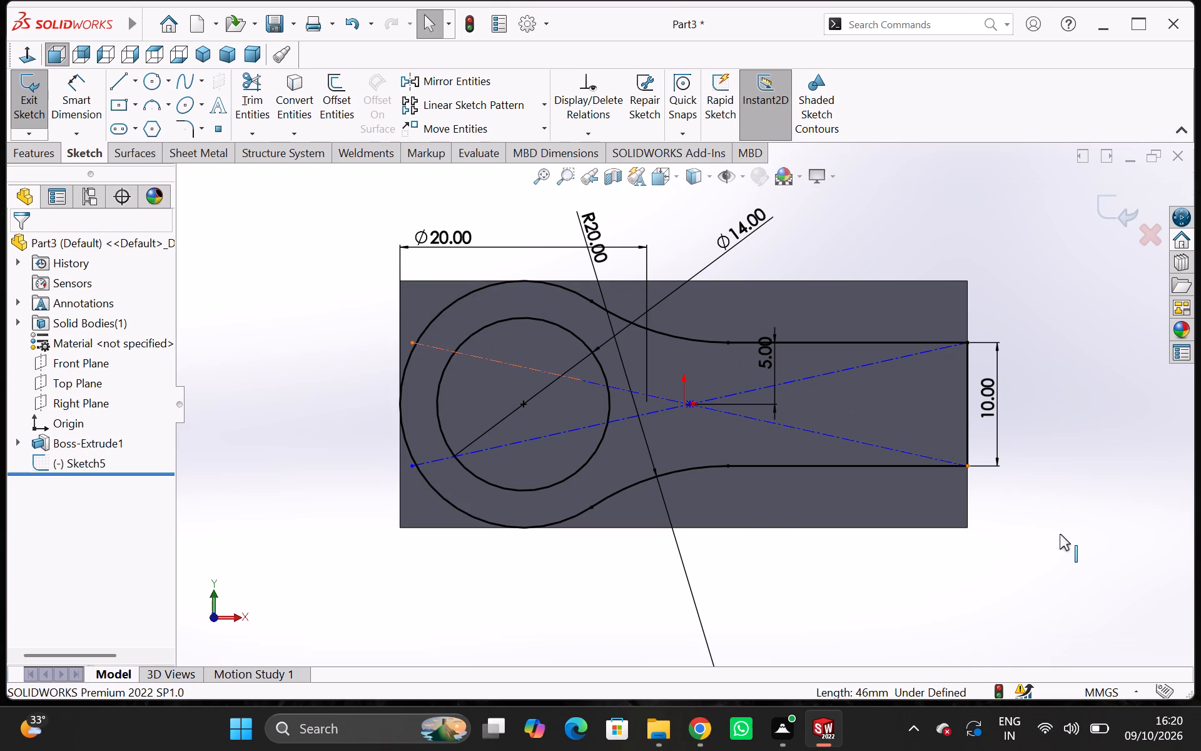
Convert the block's front face outline into sketch entities within the keyhole sketch and exit the sketch.
left_click(884, 513)
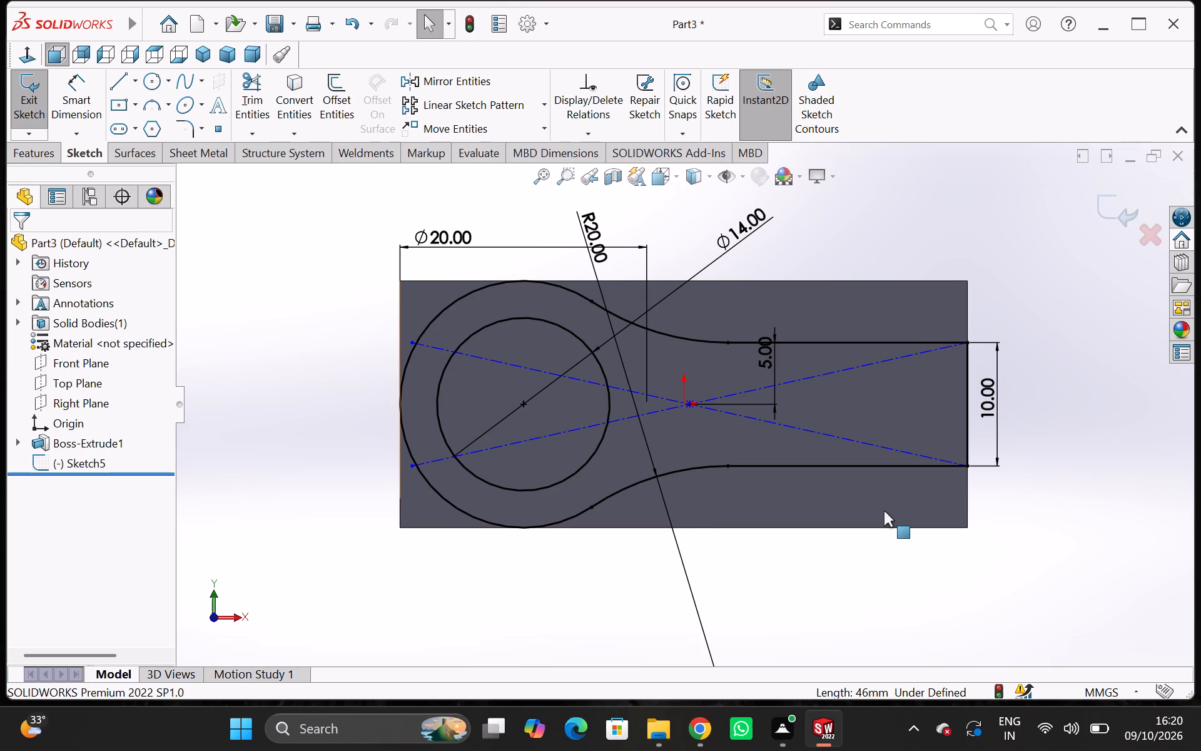
left_click(883, 513)
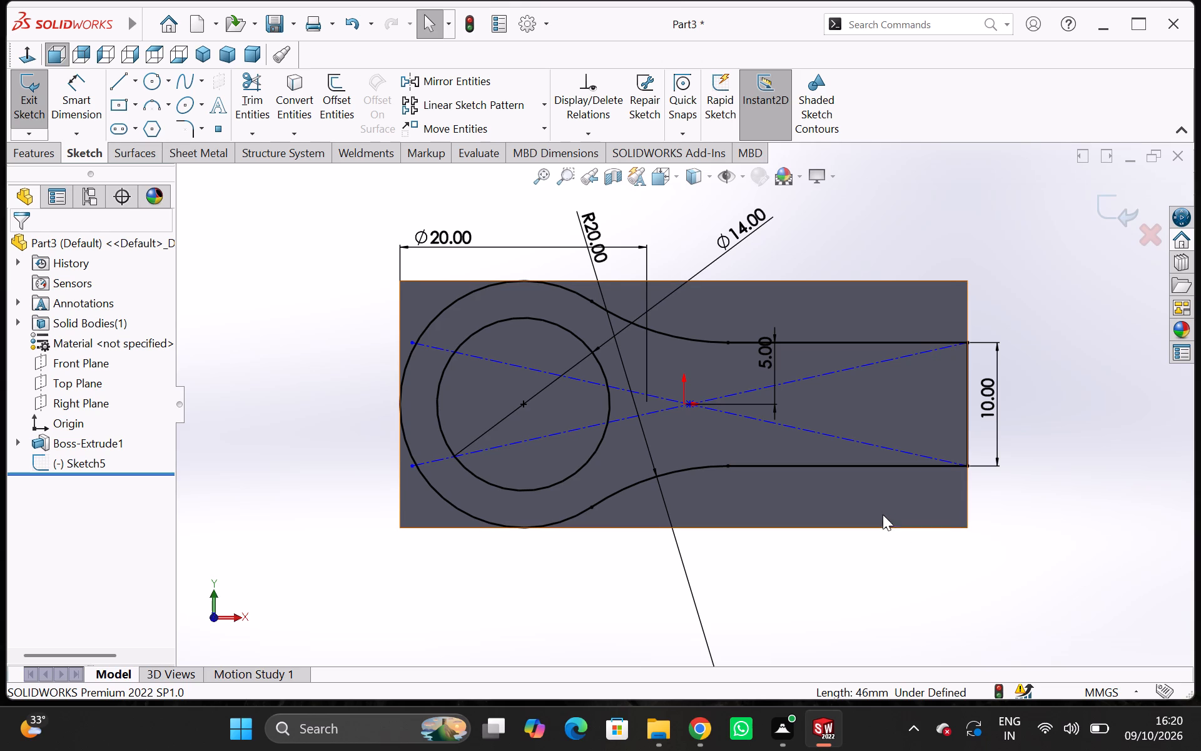
left_click(881, 516)
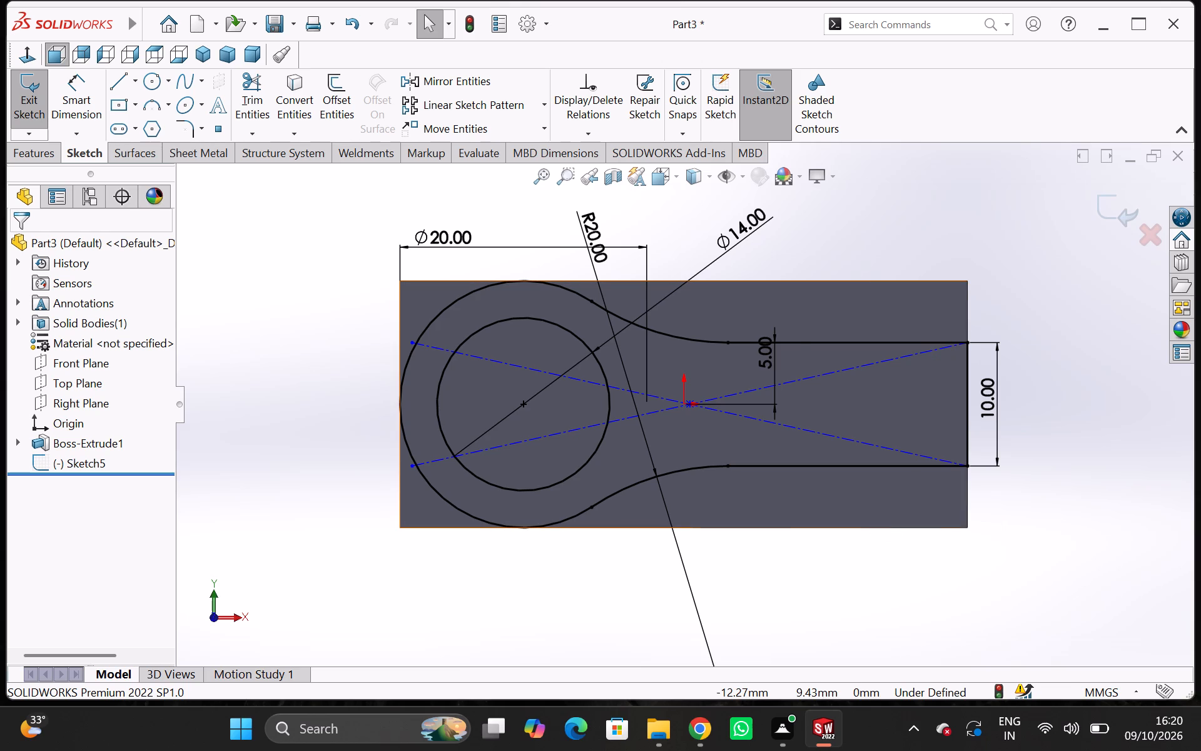
left_click(884, 307)
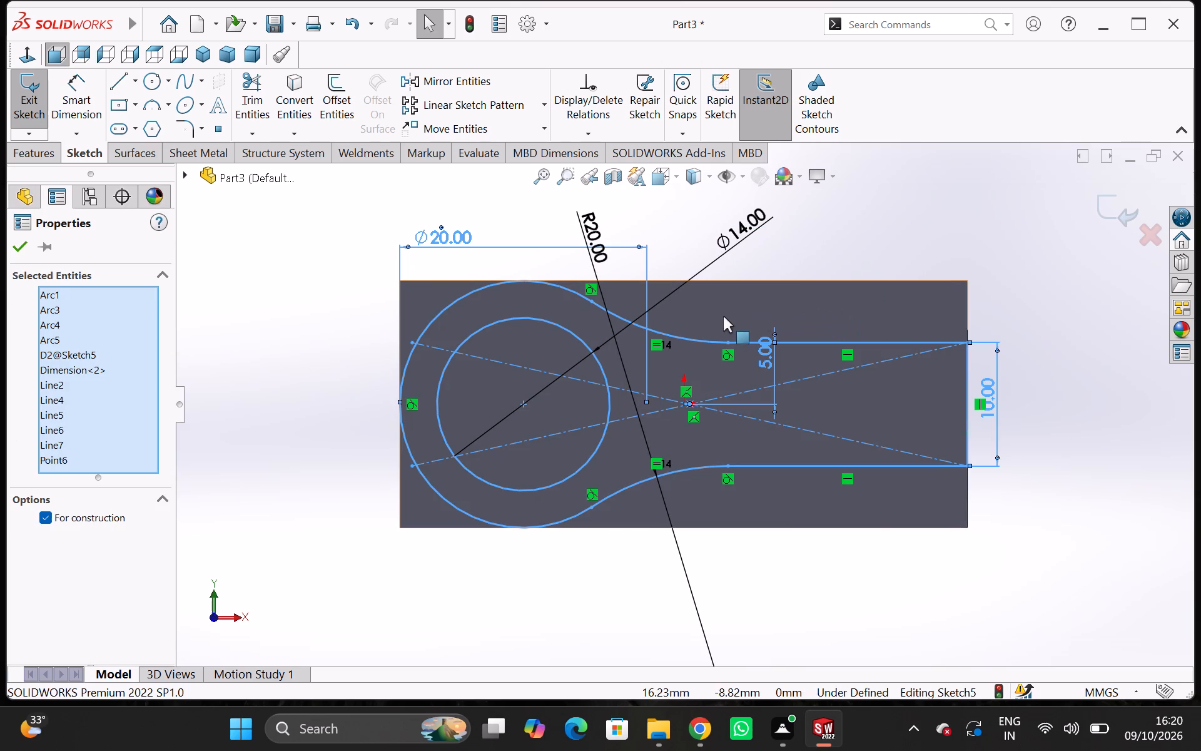
left_click(856, 298)
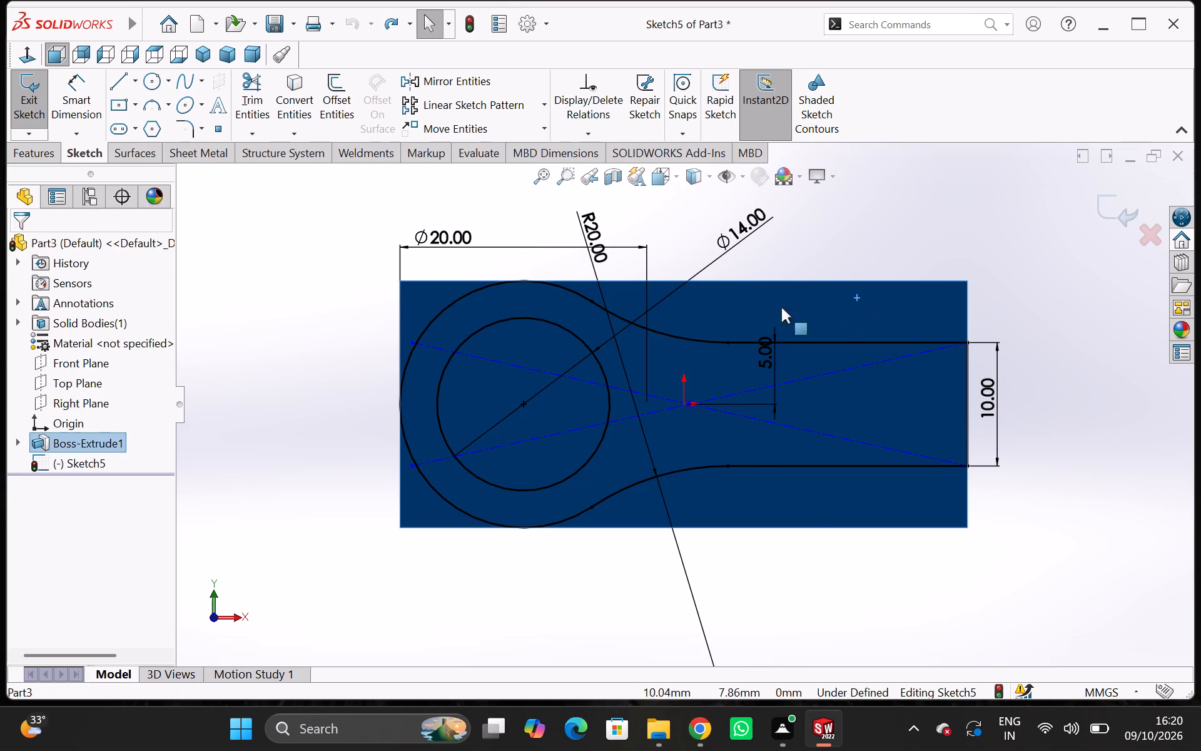
left_click(279, 88)
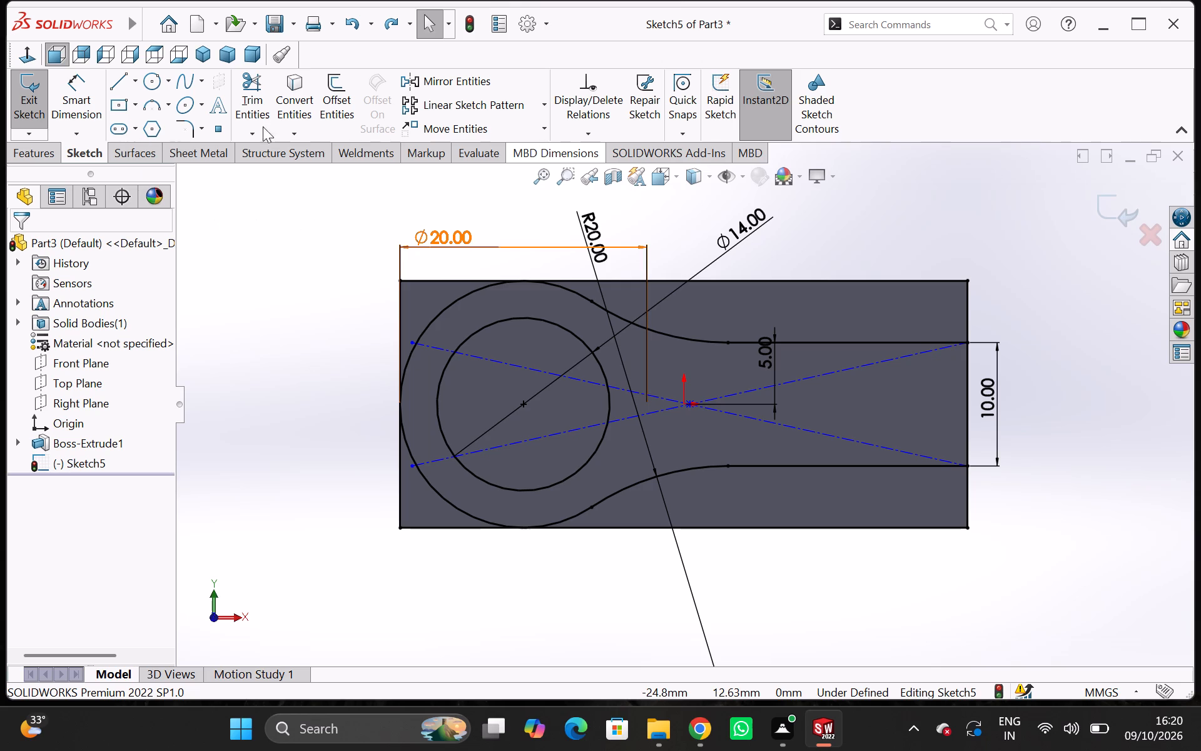
left_click(19, 93)
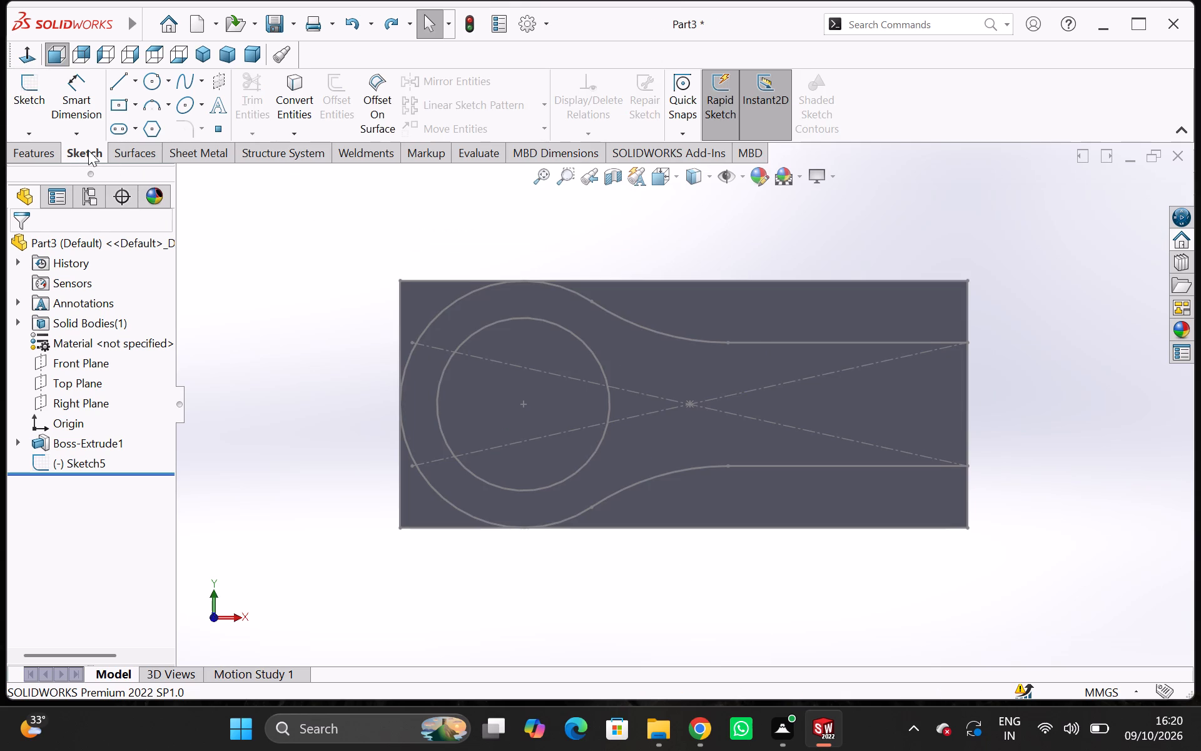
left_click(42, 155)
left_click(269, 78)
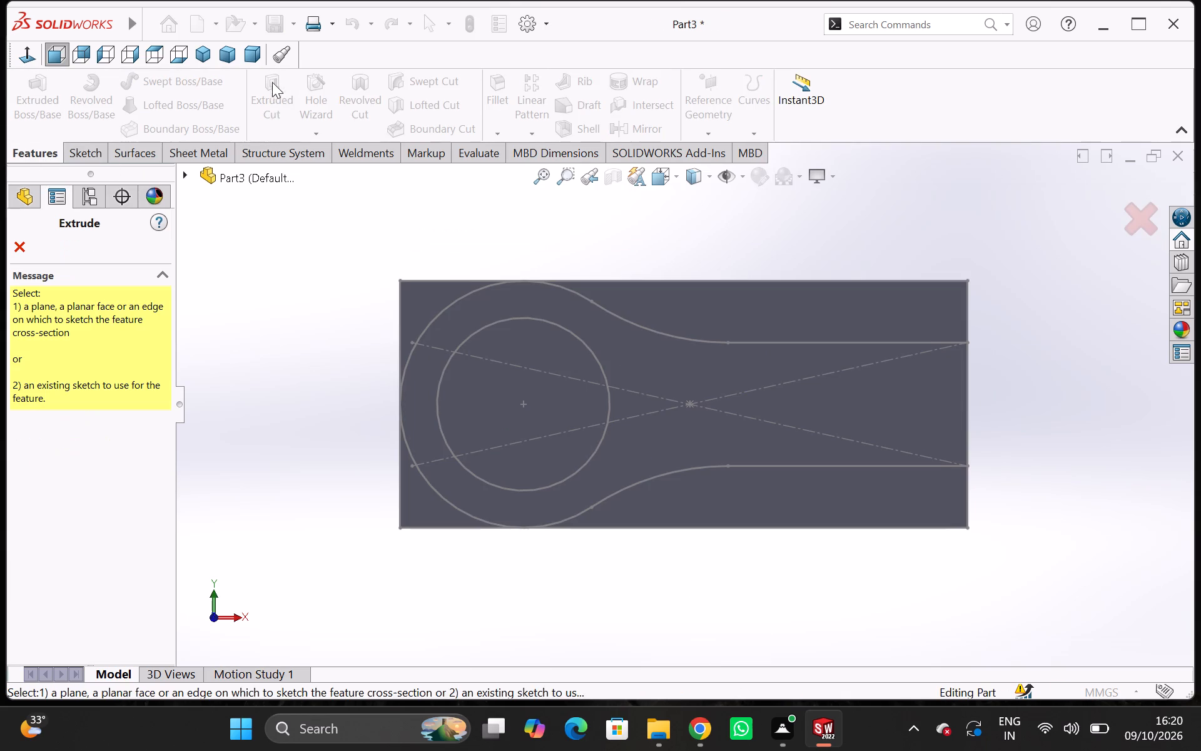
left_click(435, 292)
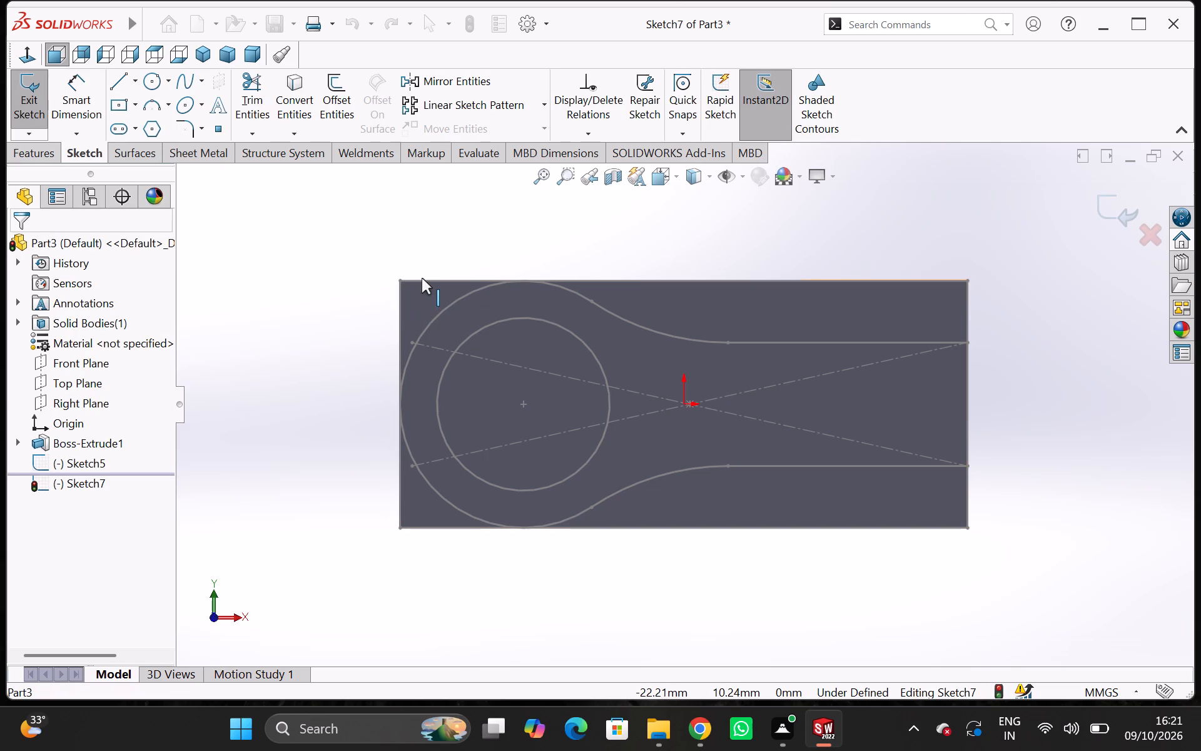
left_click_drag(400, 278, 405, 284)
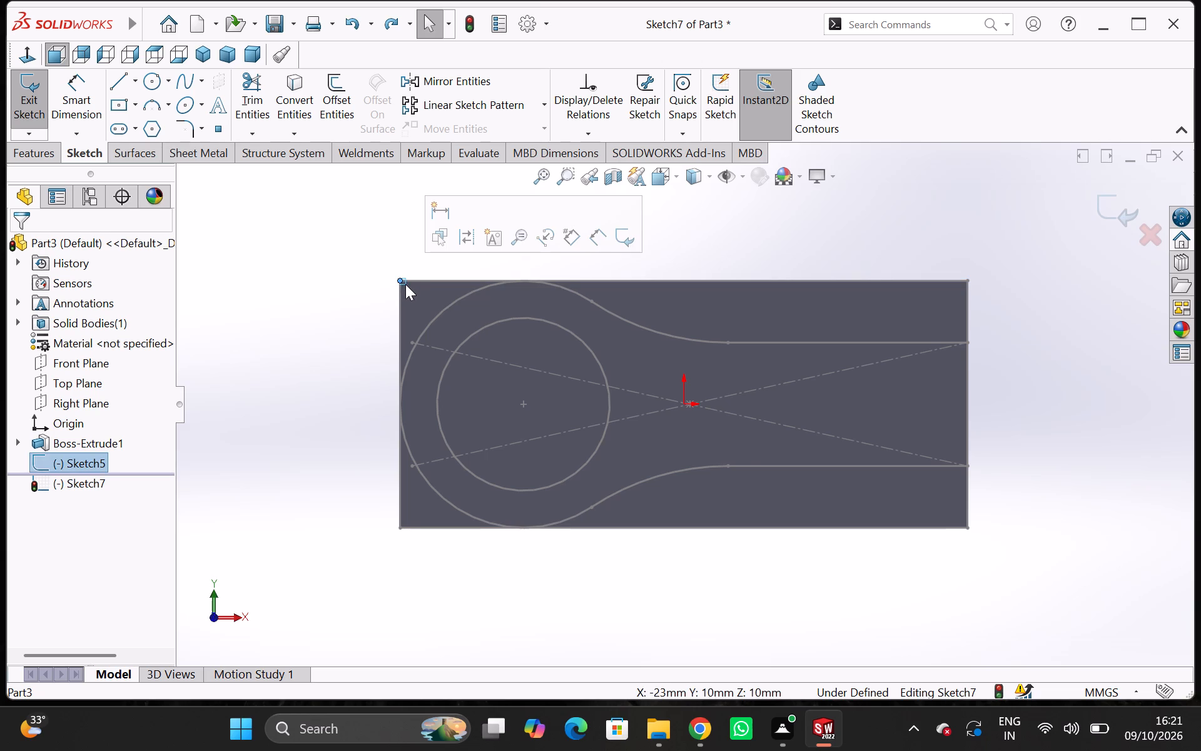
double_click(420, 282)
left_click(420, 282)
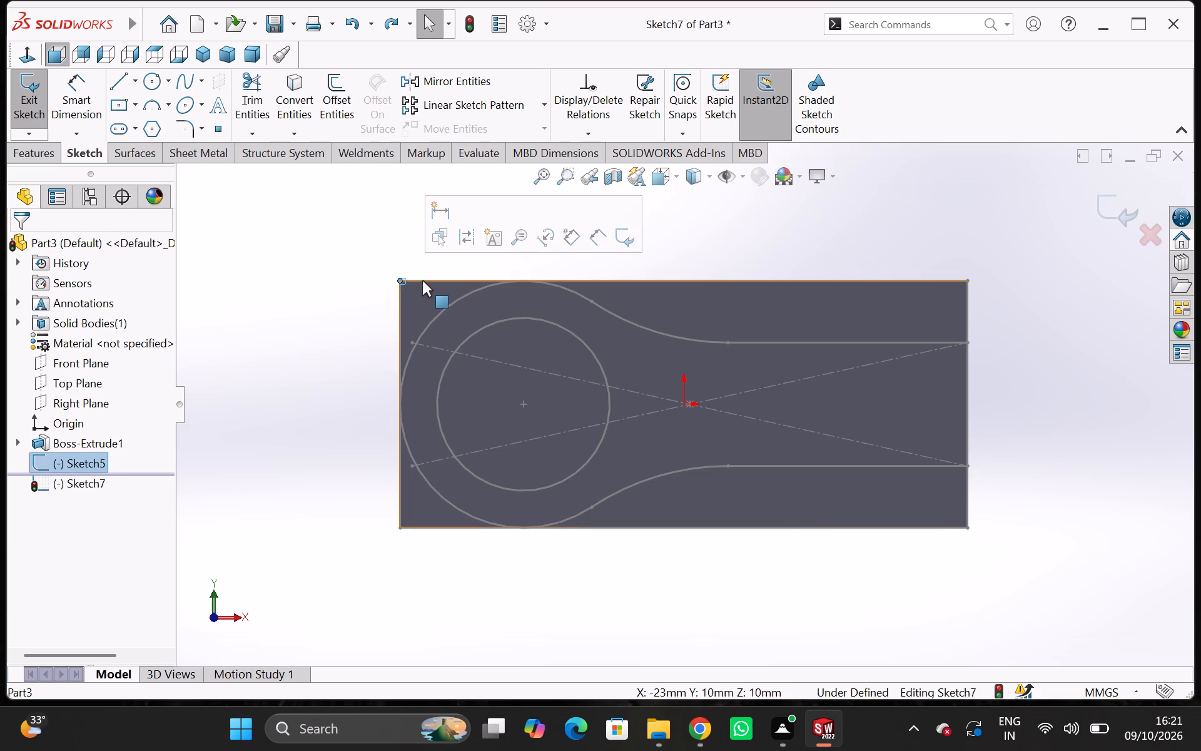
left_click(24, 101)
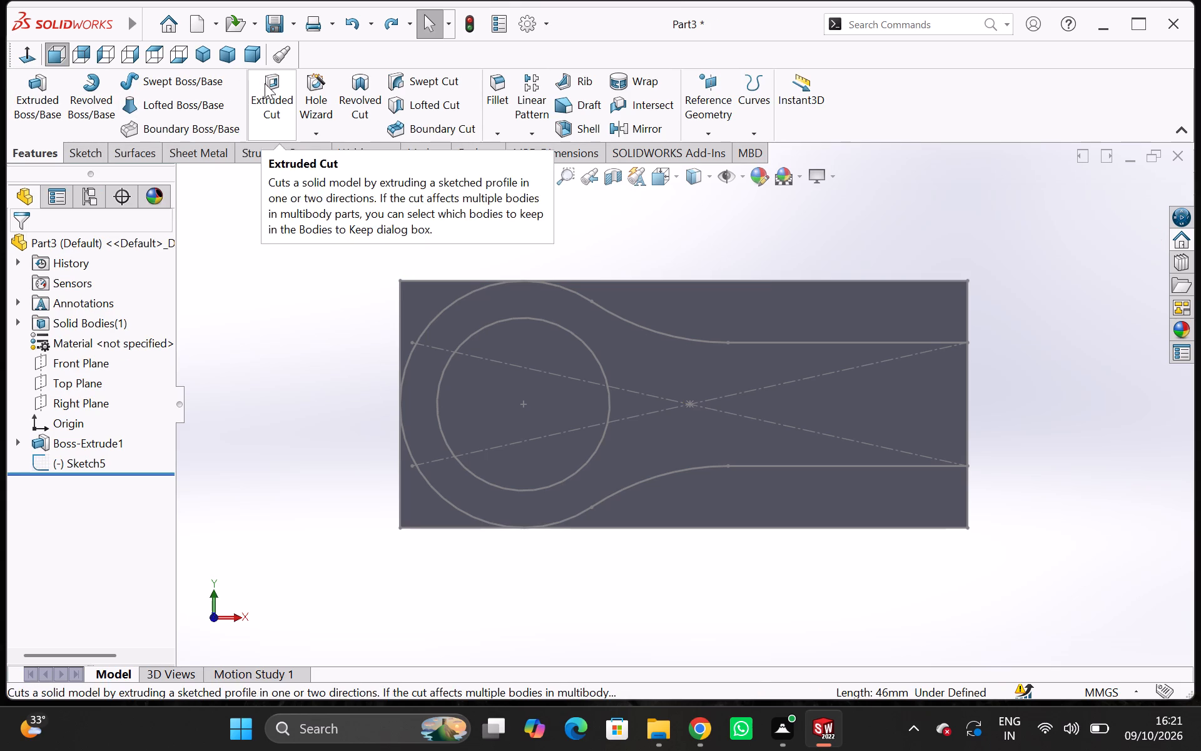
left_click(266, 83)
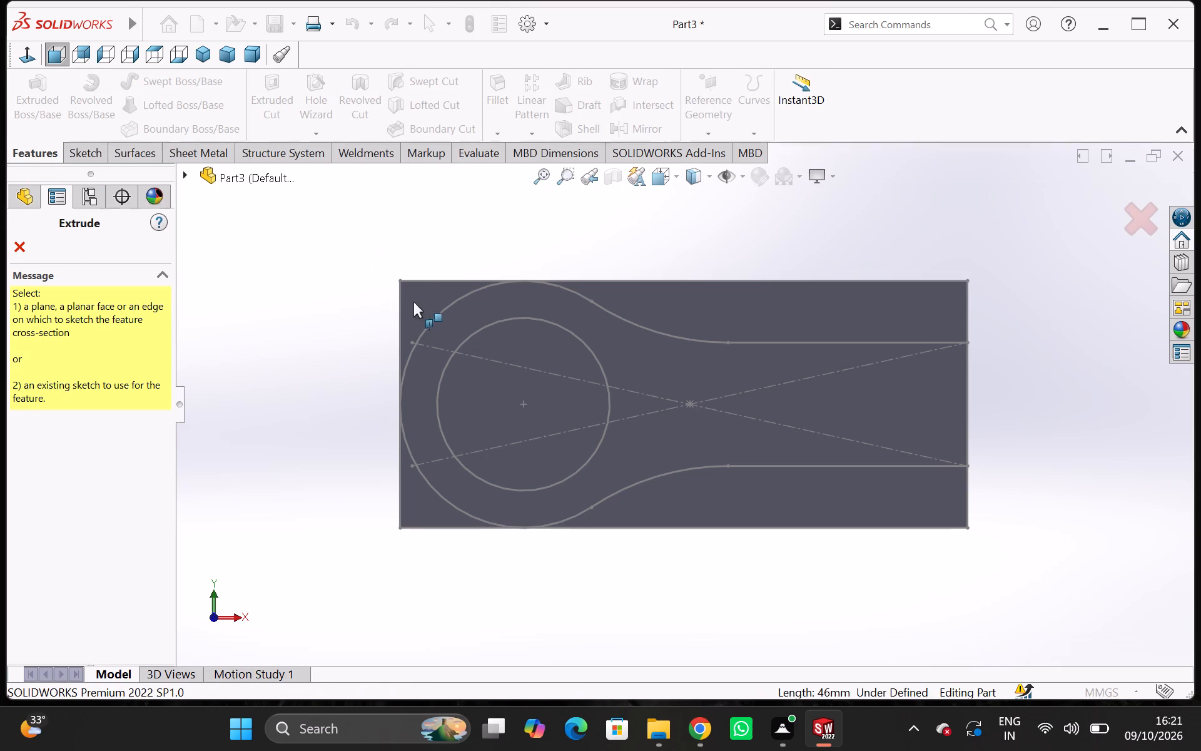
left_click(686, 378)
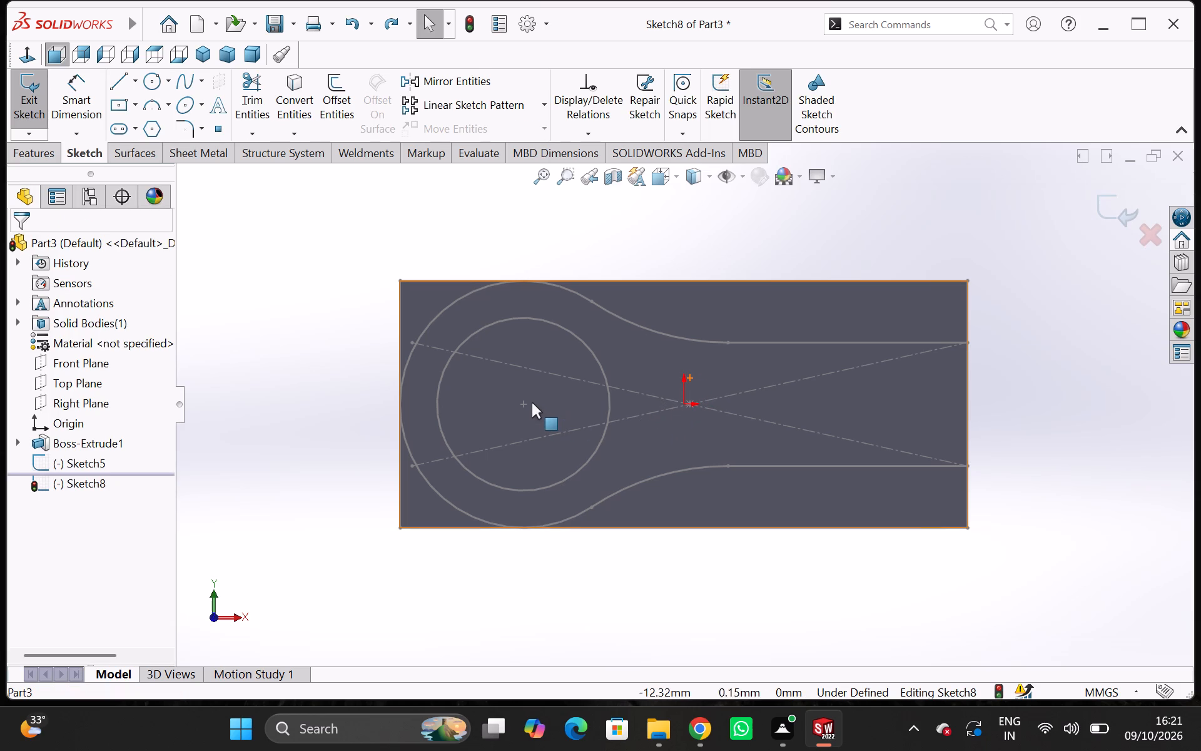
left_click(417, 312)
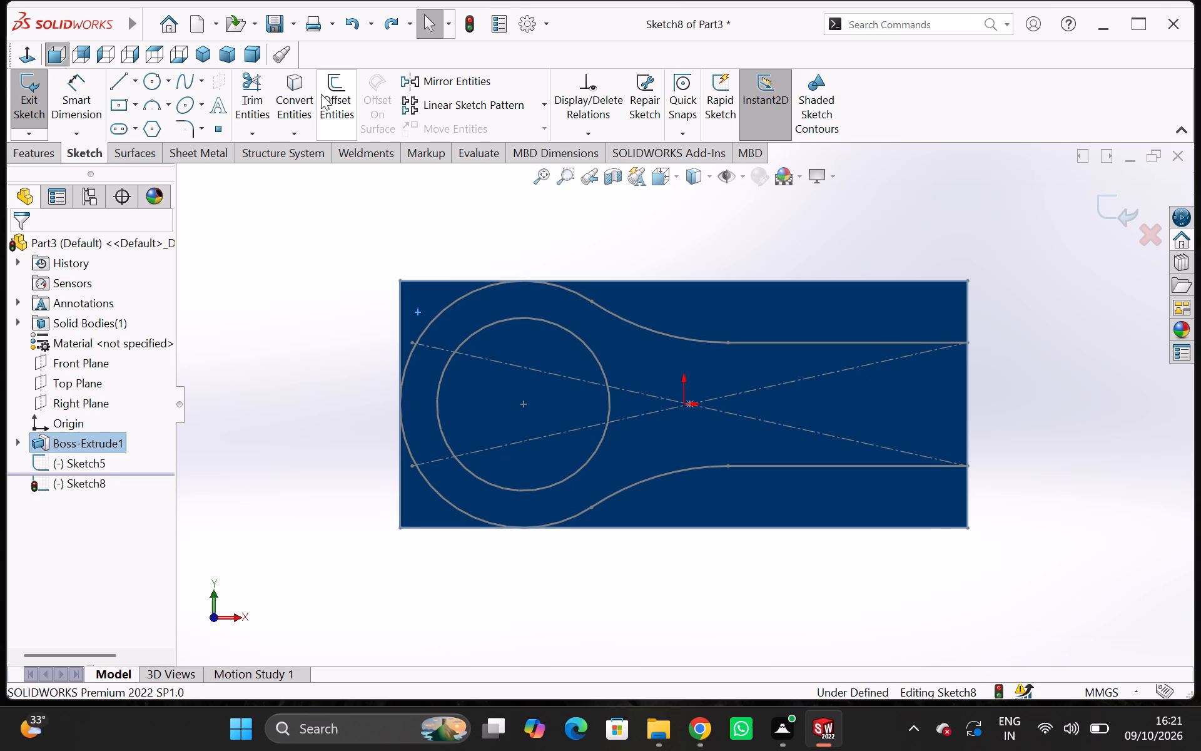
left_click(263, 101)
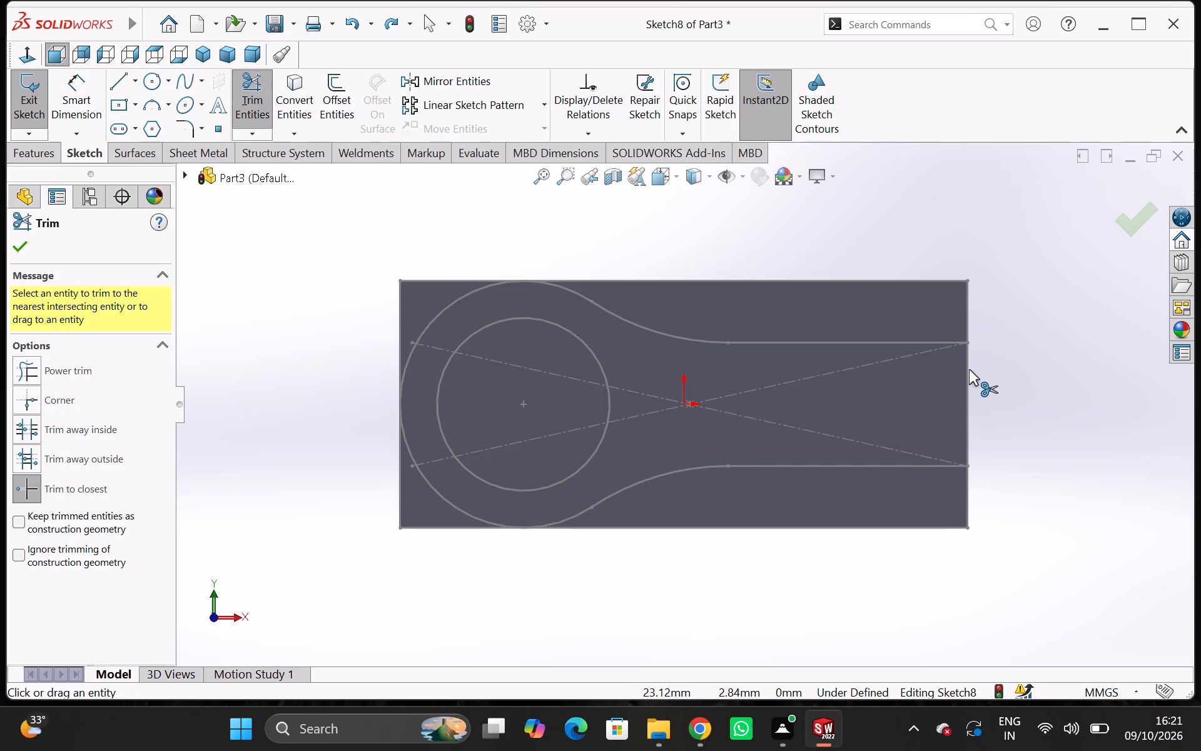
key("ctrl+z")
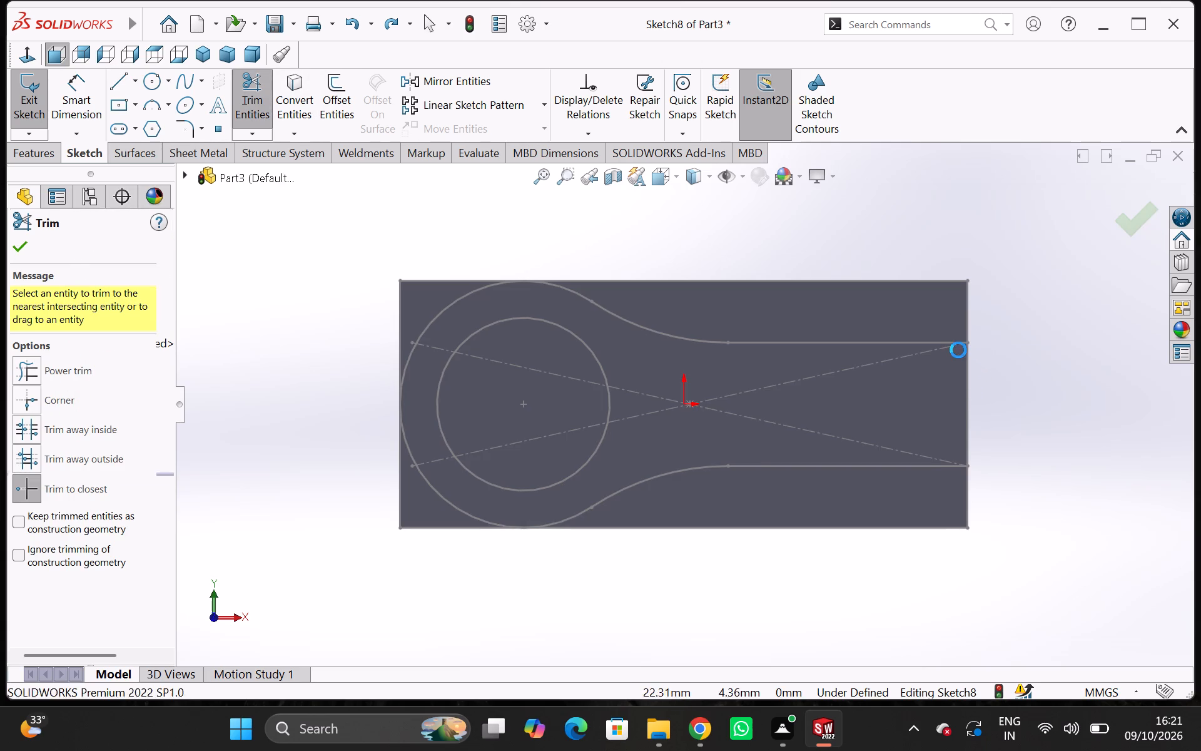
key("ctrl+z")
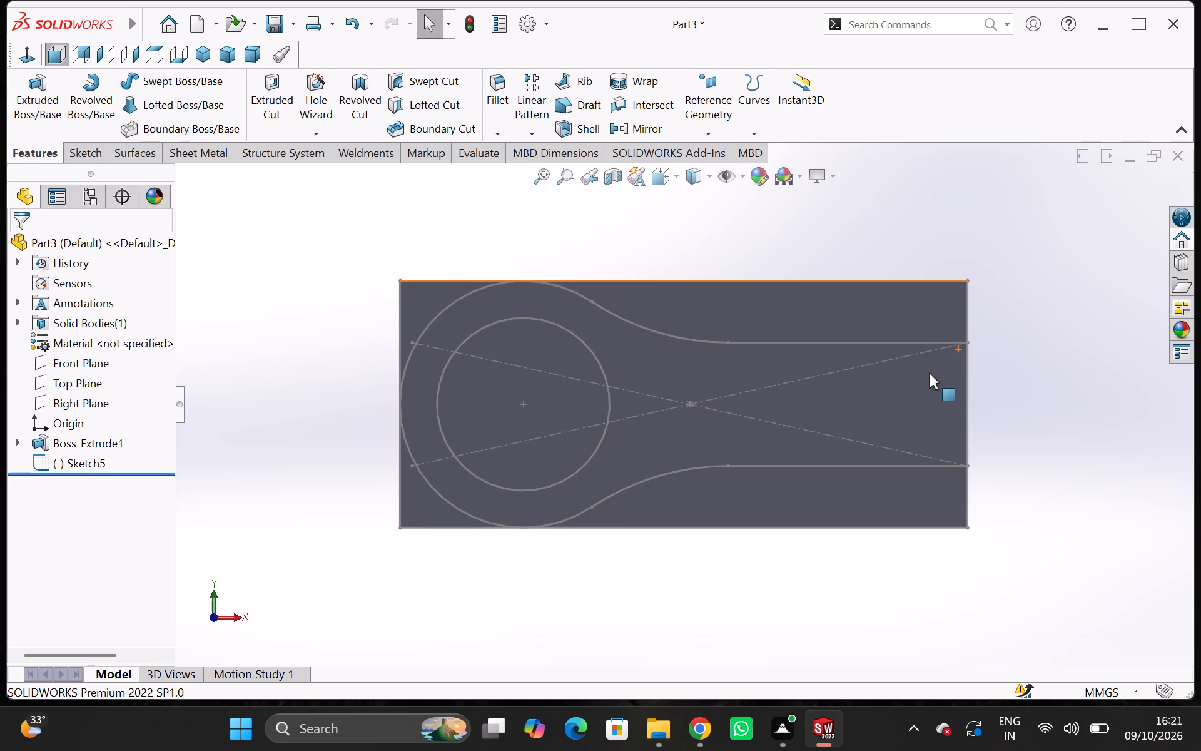
Reopen the keyhole sketch, trim the outline's vertical segment between the arm's two horizontal lines, and exit the sketch.
key("ctrl+z")
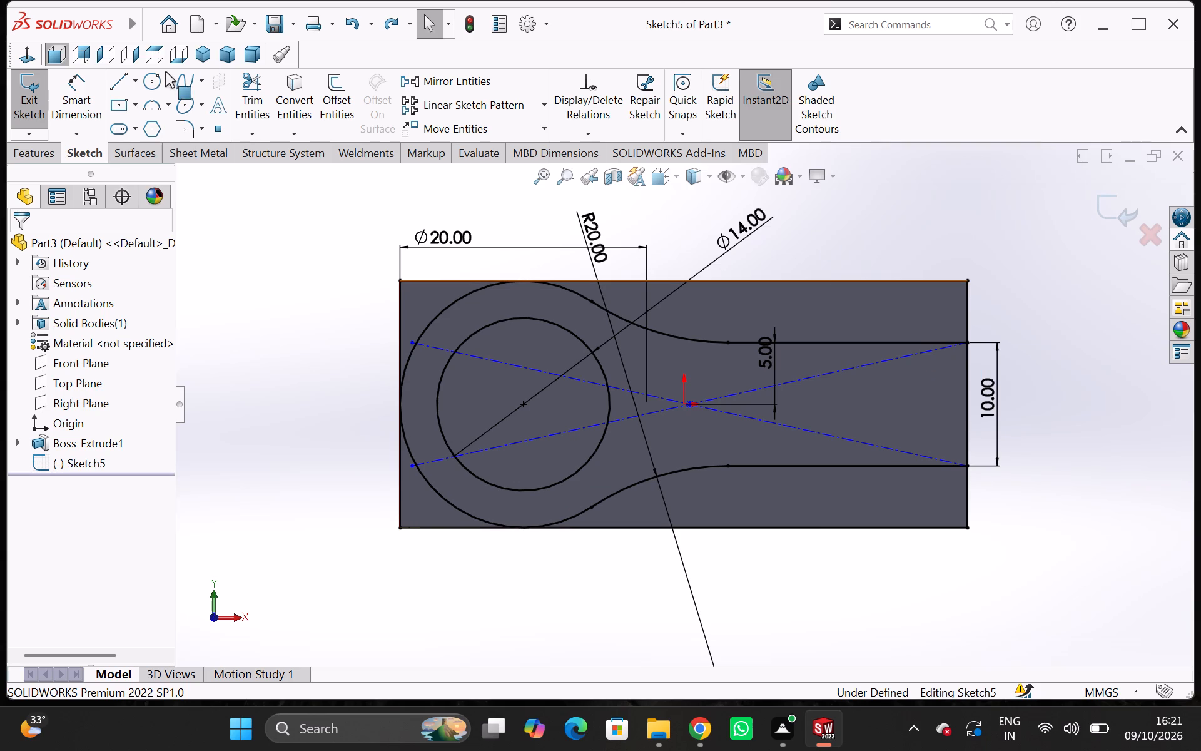
left_click(246, 86)
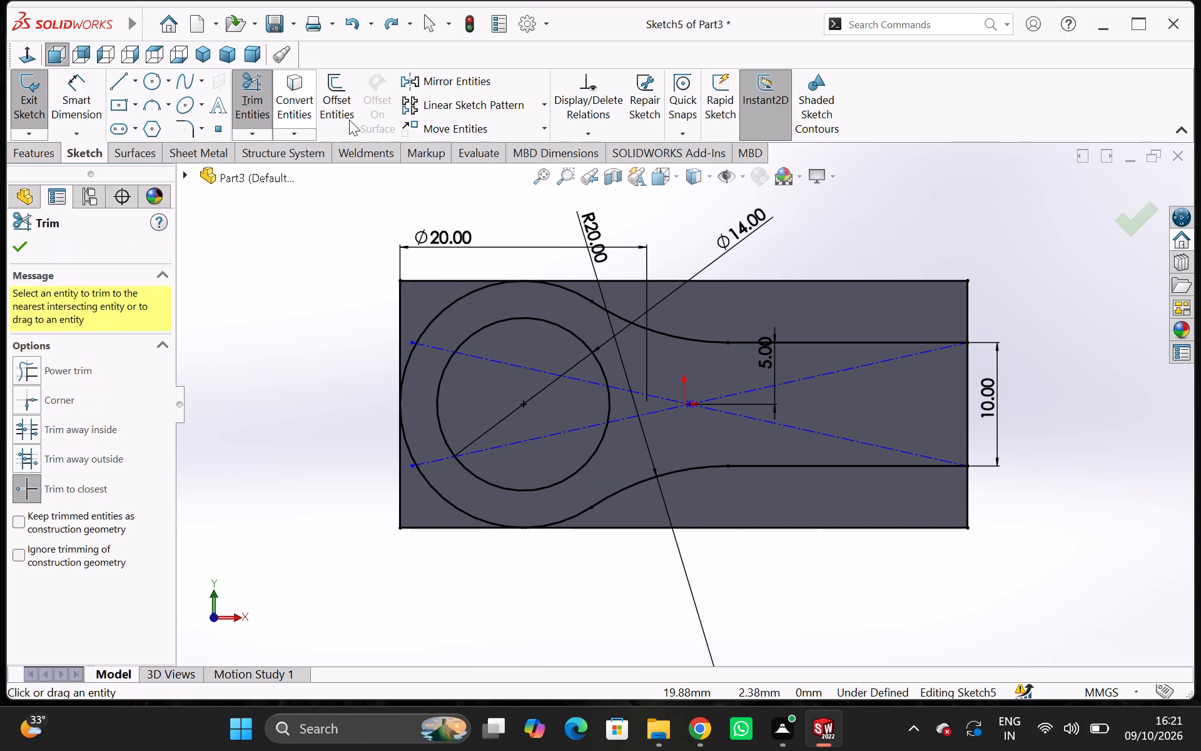
left_click(968, 364)
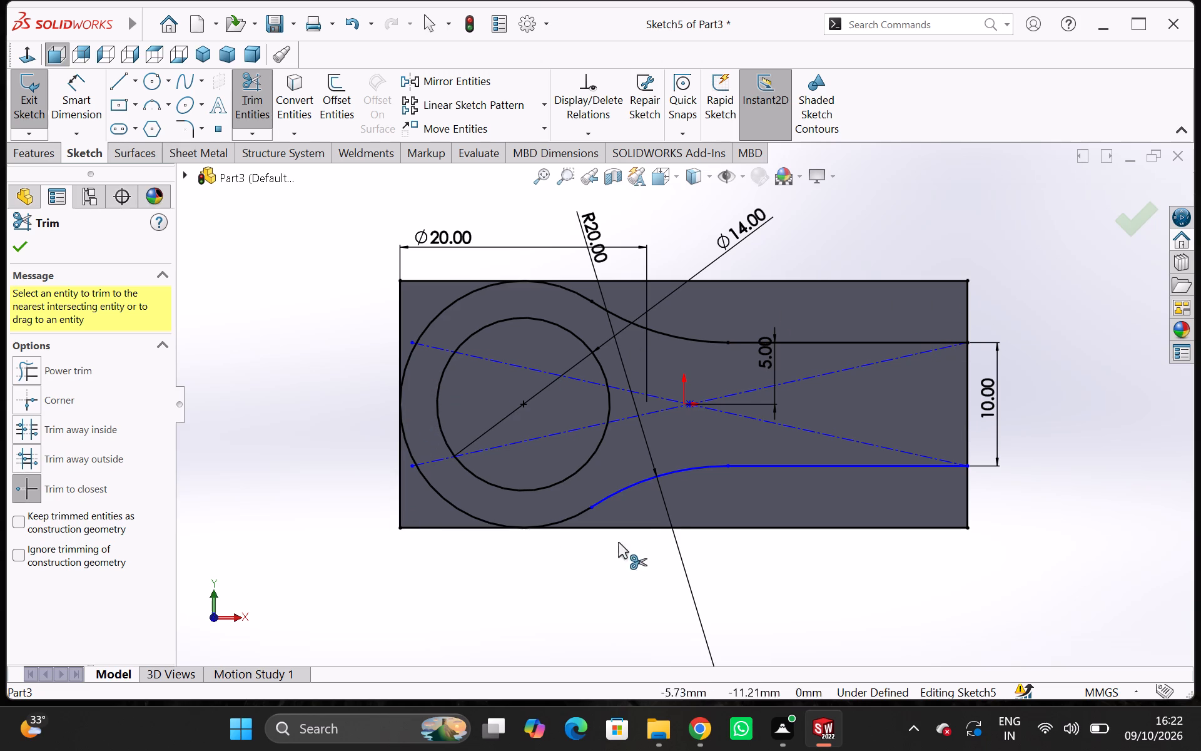
left_click(968, 488)
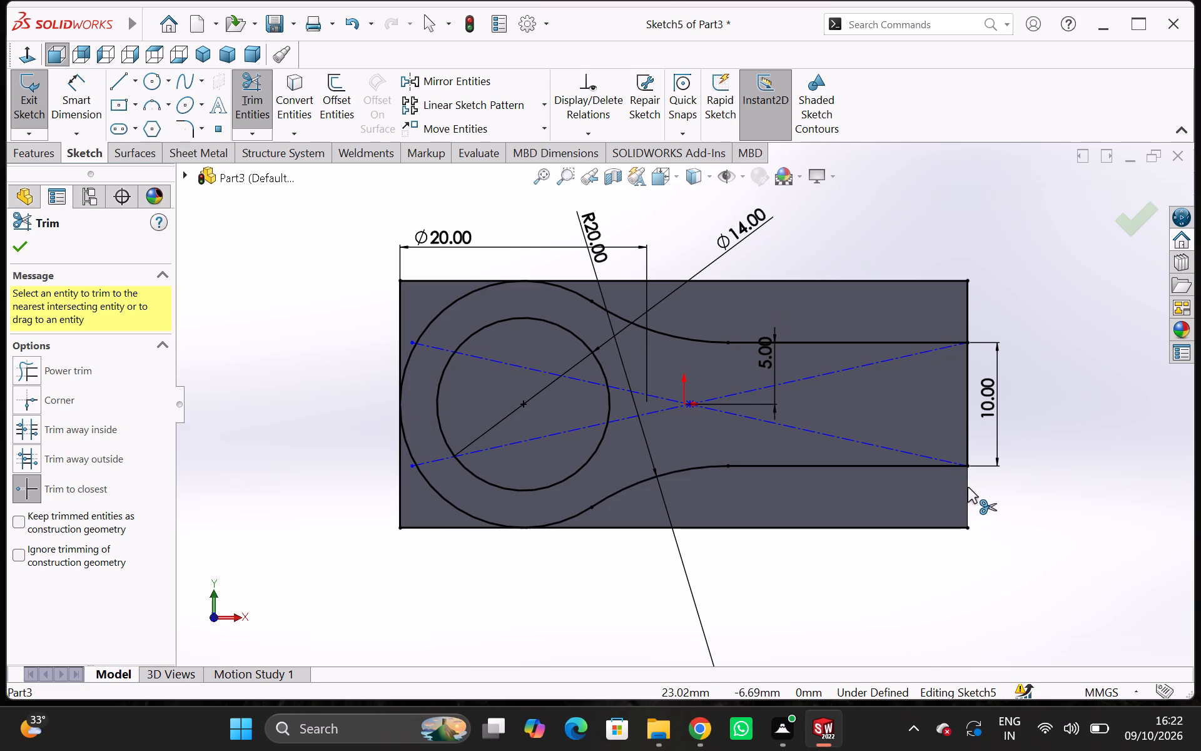
key("ctrl+z")
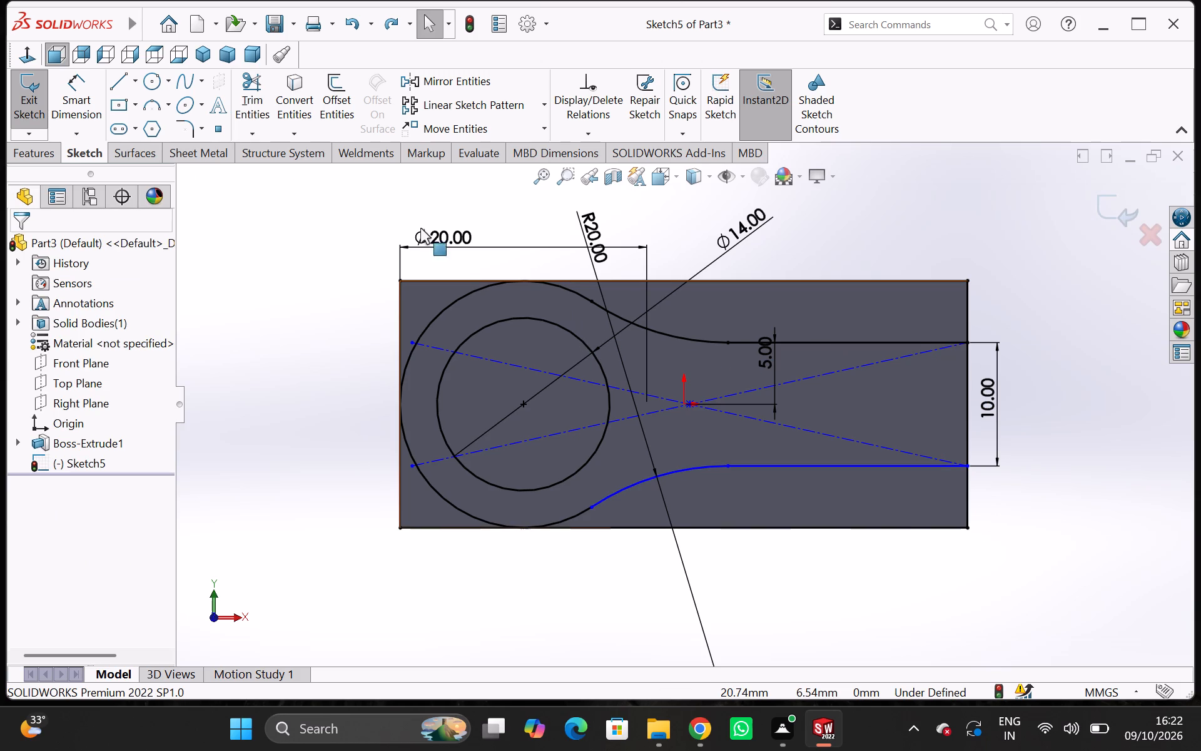
left_click(20, 95)
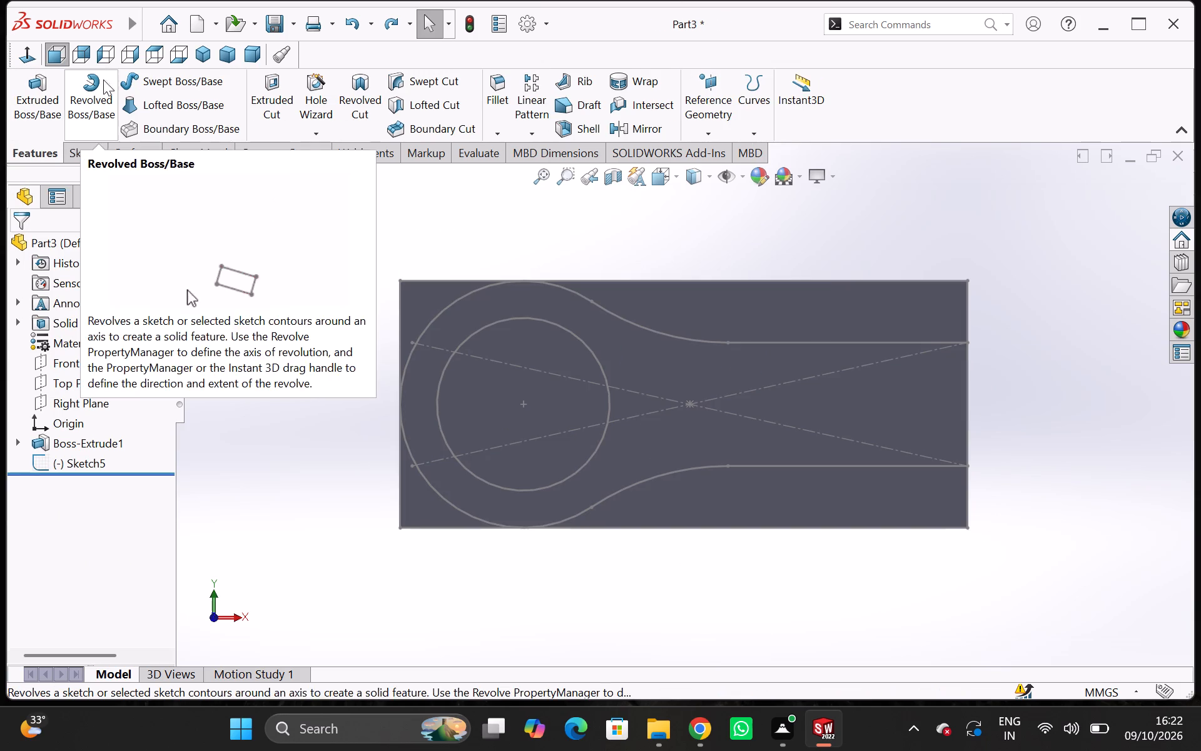
Start an Extruded Cut from the keyhole sketch, adding the circular hole and the four regions outside the keyhole outline as contours.
left_click(288, 94)
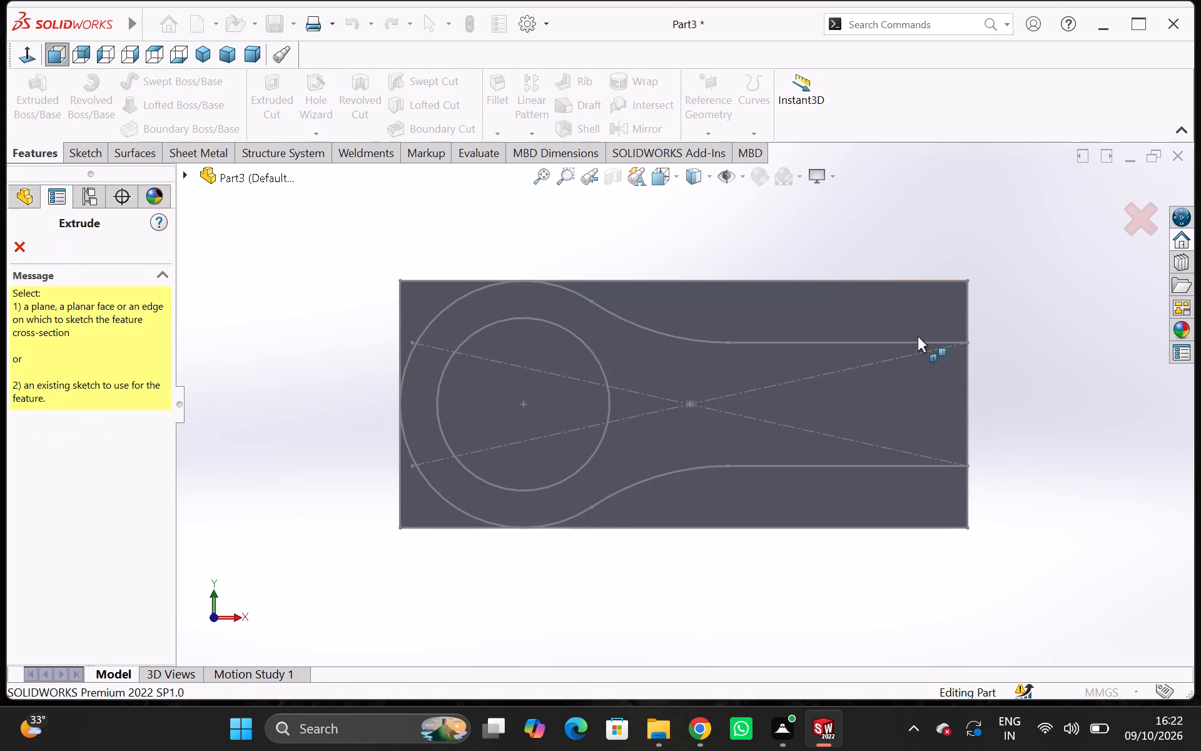
left_click(967, 391)
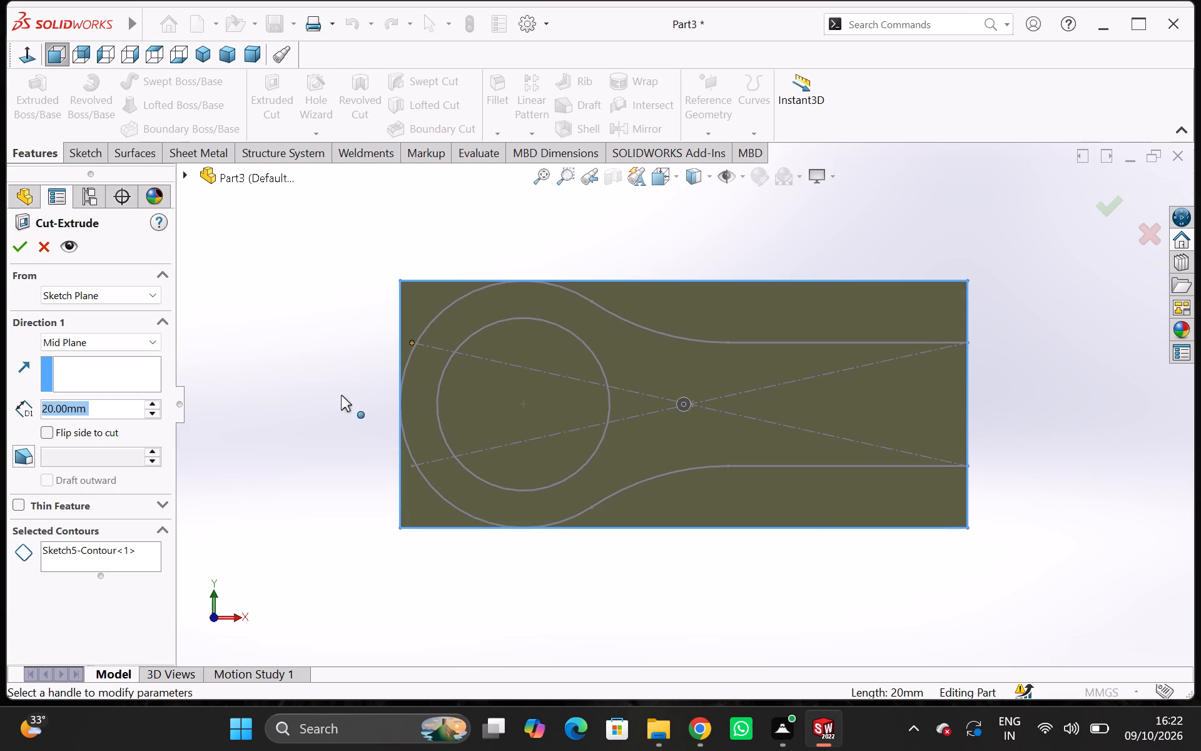
left_click(91, 565)
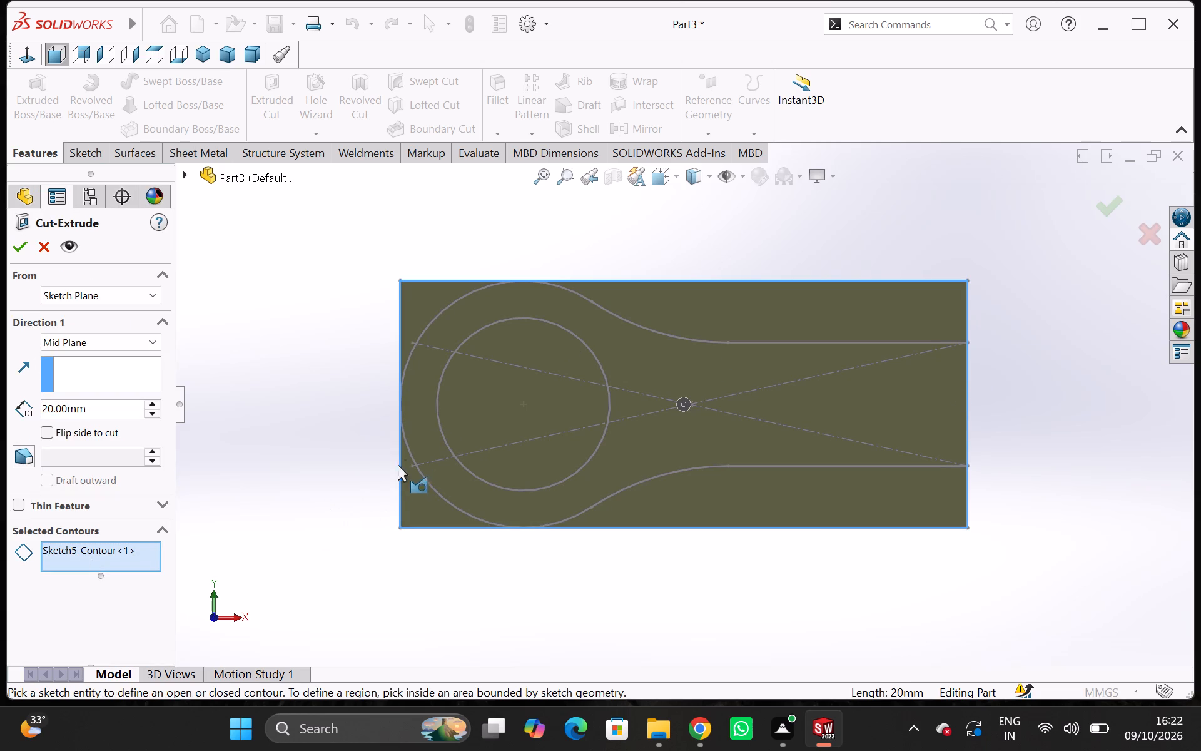
left_click(463, 407)
left_click(731, 318)
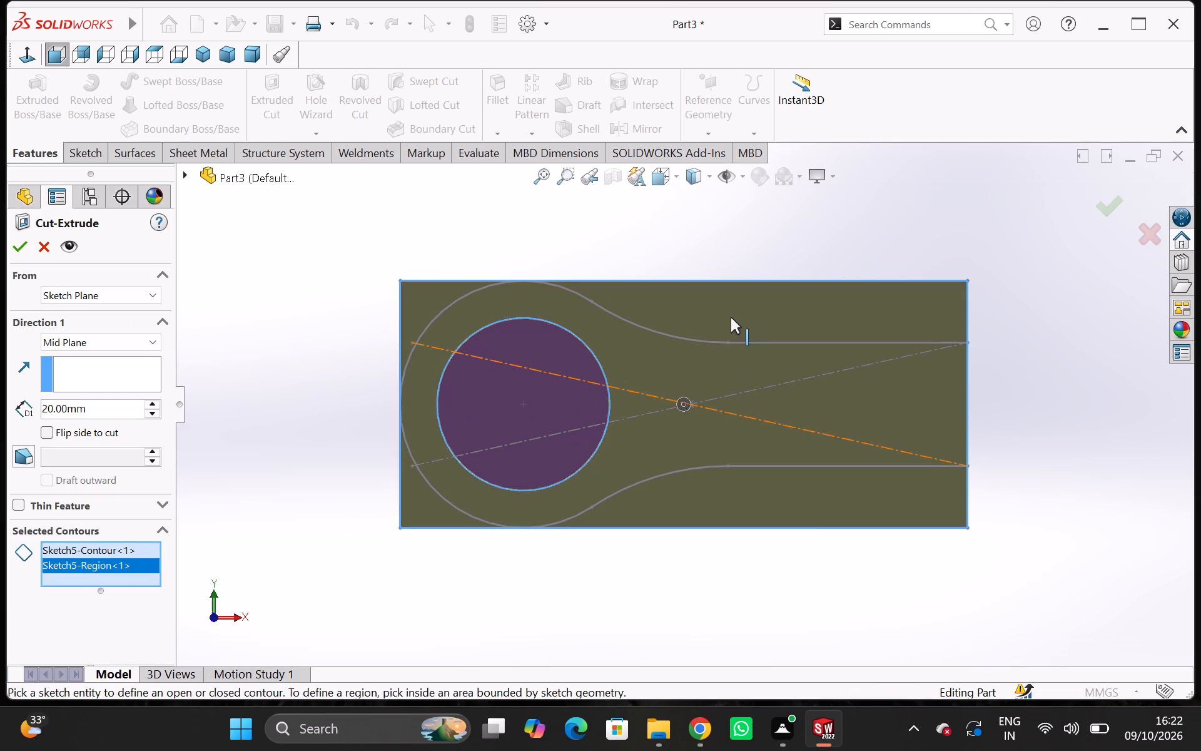
left_click(417, 295)
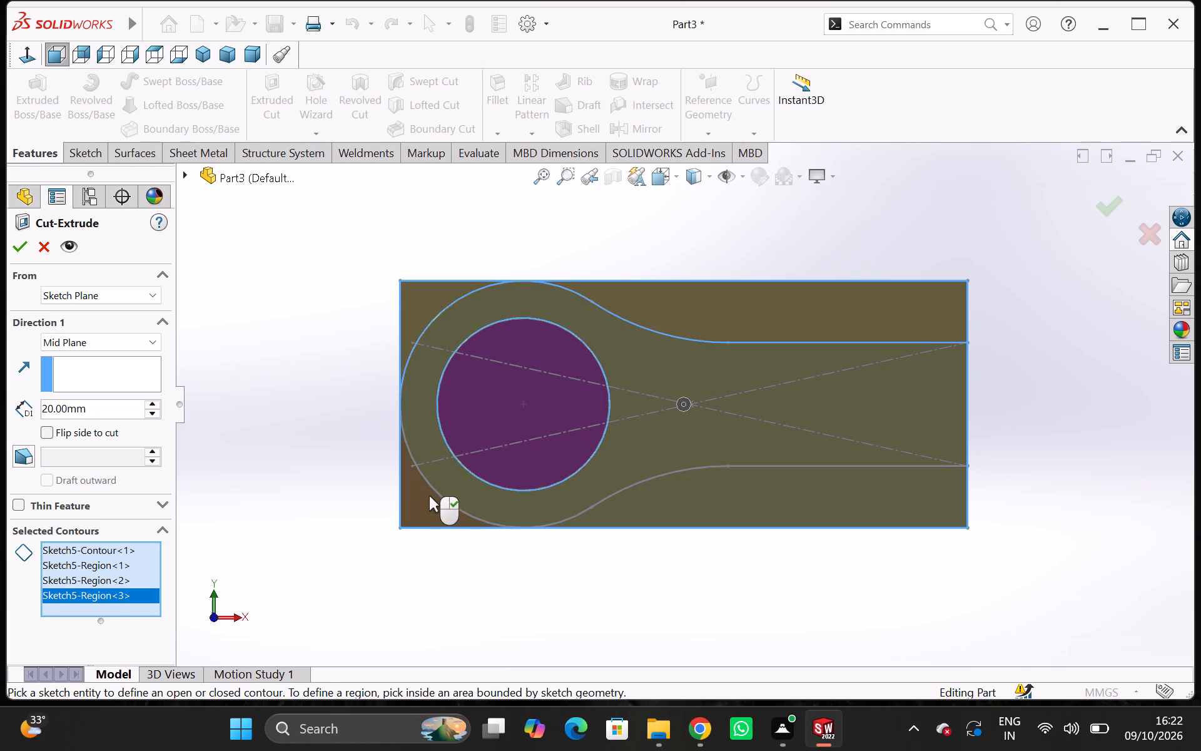
left_click(422, 501)
left_click(694, 499)
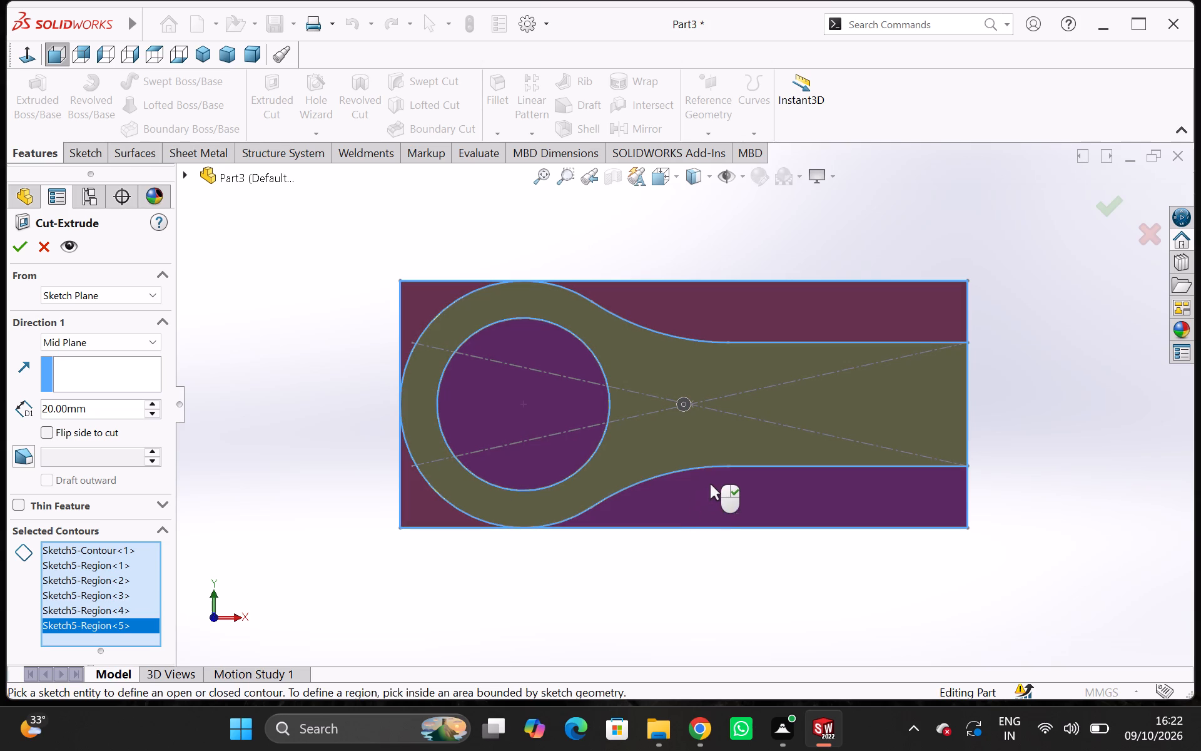
Keep the cut's end condition at Mid Plane and set its depth to 70 mm.
middle_click_drag(976, 208, 942, 334)
scroll(985, 220, "down", 1)
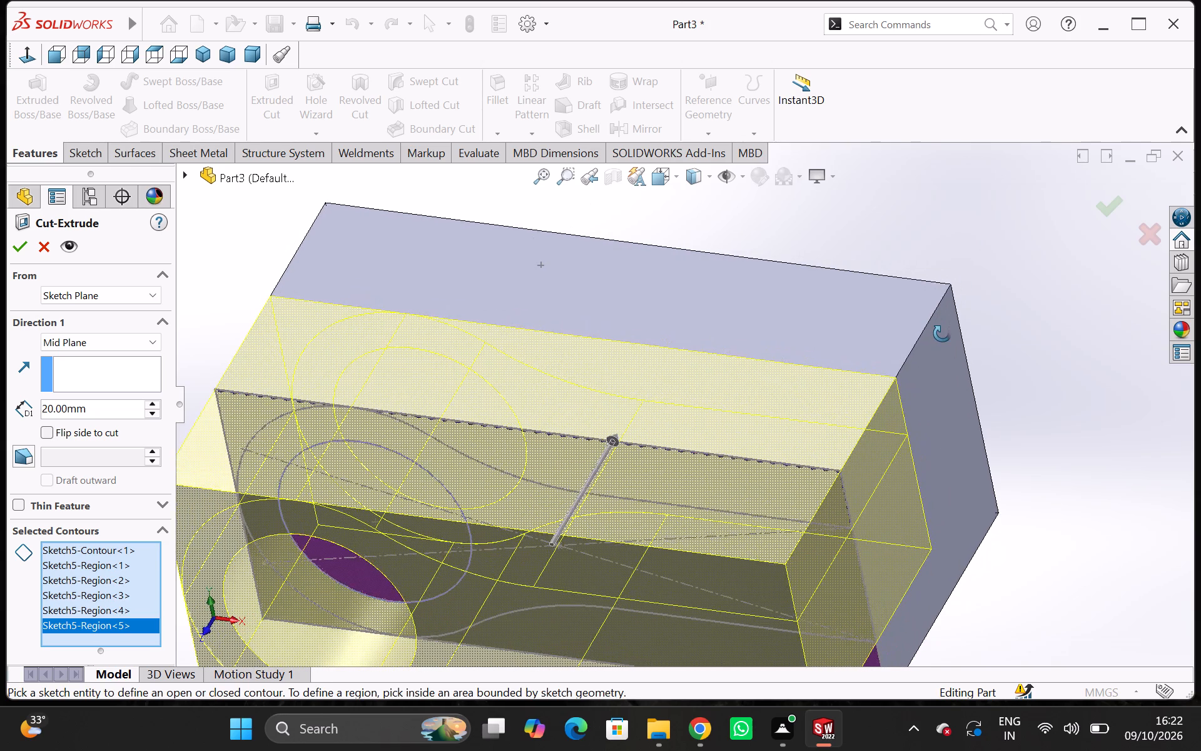
middle_click_drag(942, 334, 965, 225)
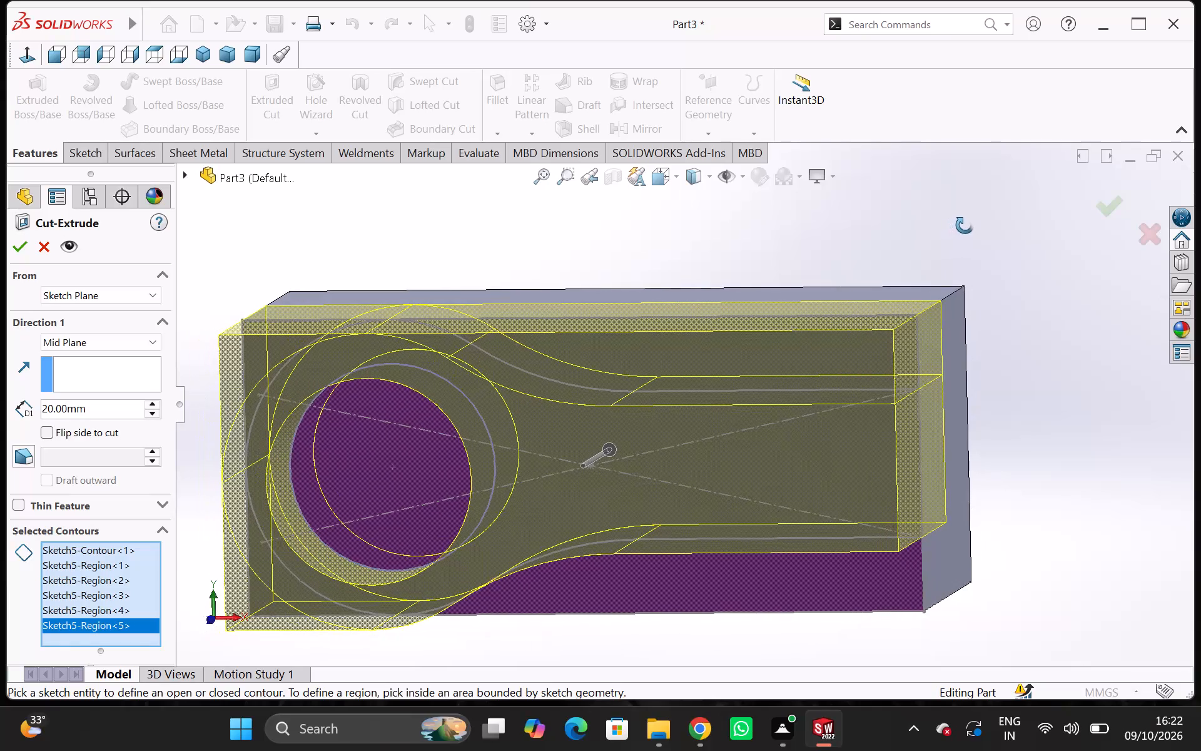
middle_click_drag(965, 225, 958, 230)
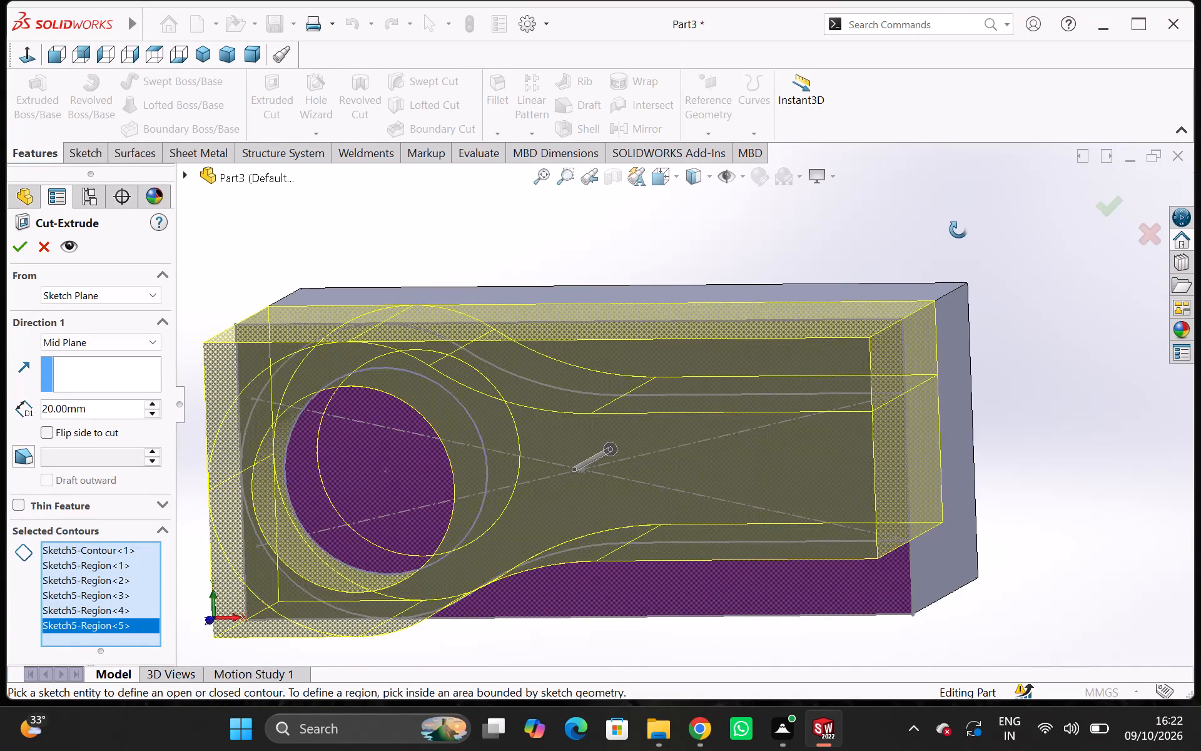
middle_click_drag(958, 230, 941, 275)
scroll(941, 275, "up", 1)
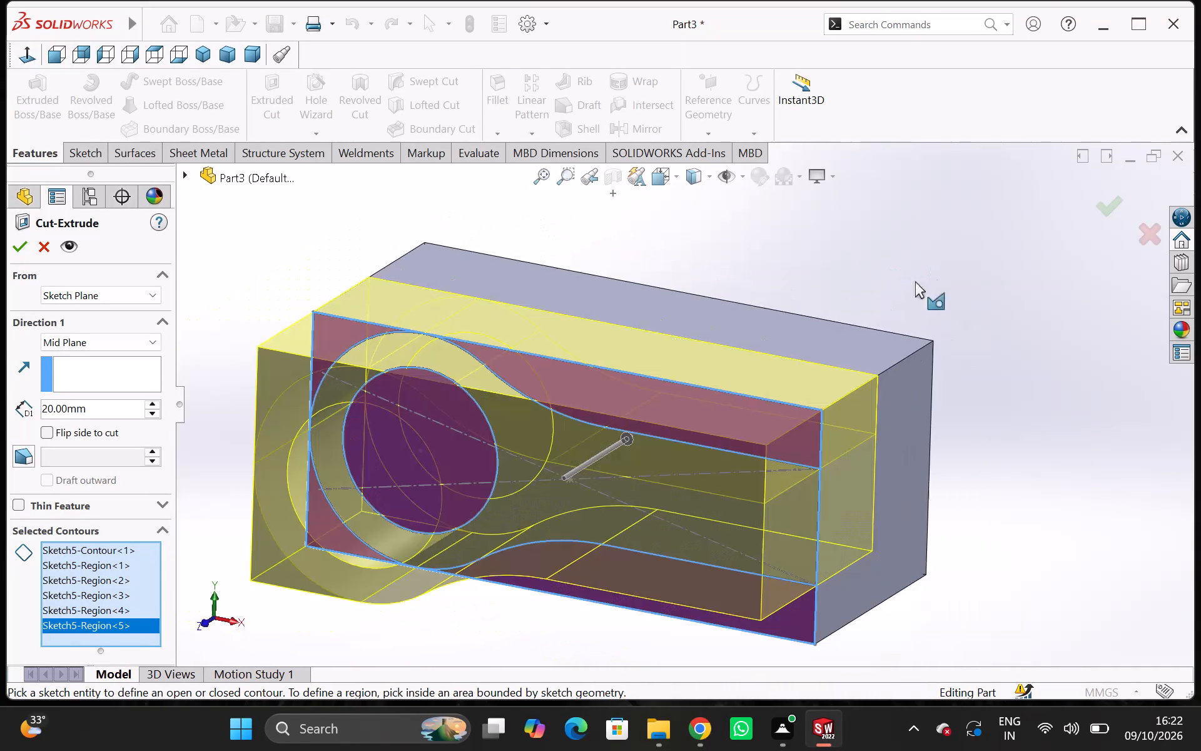
left_click(157, 340)
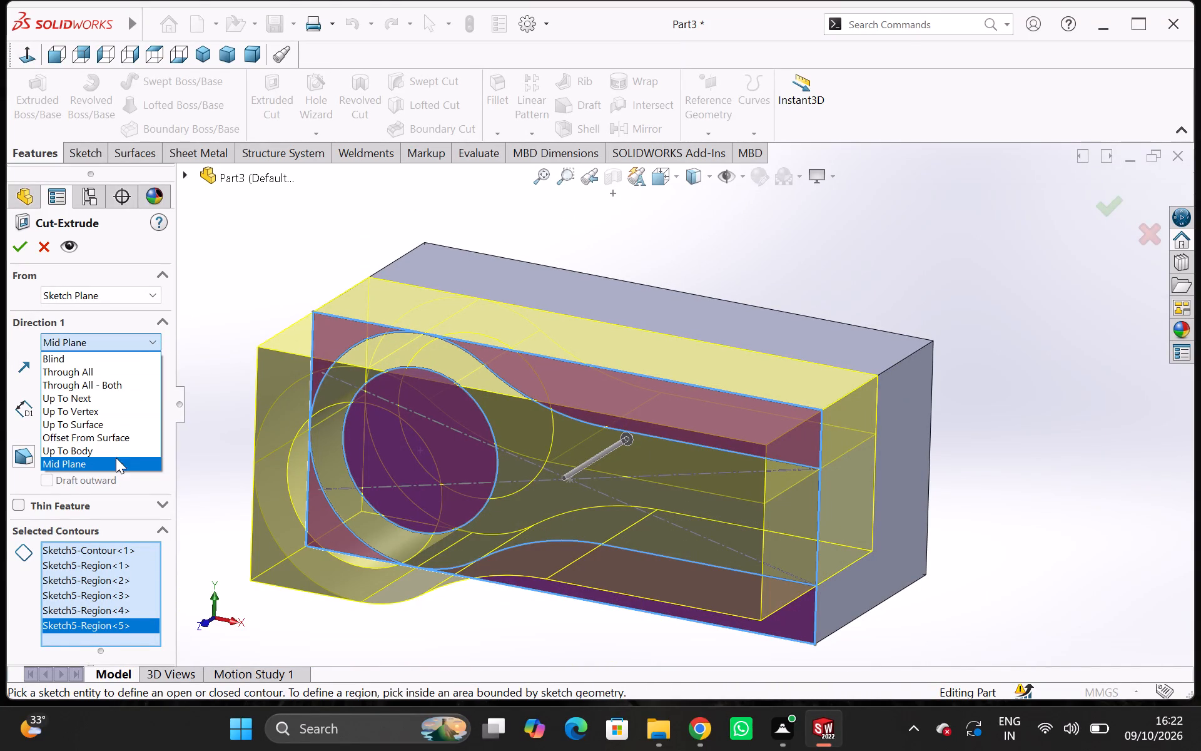
left_click(112, 464)
left_click(156, 406)
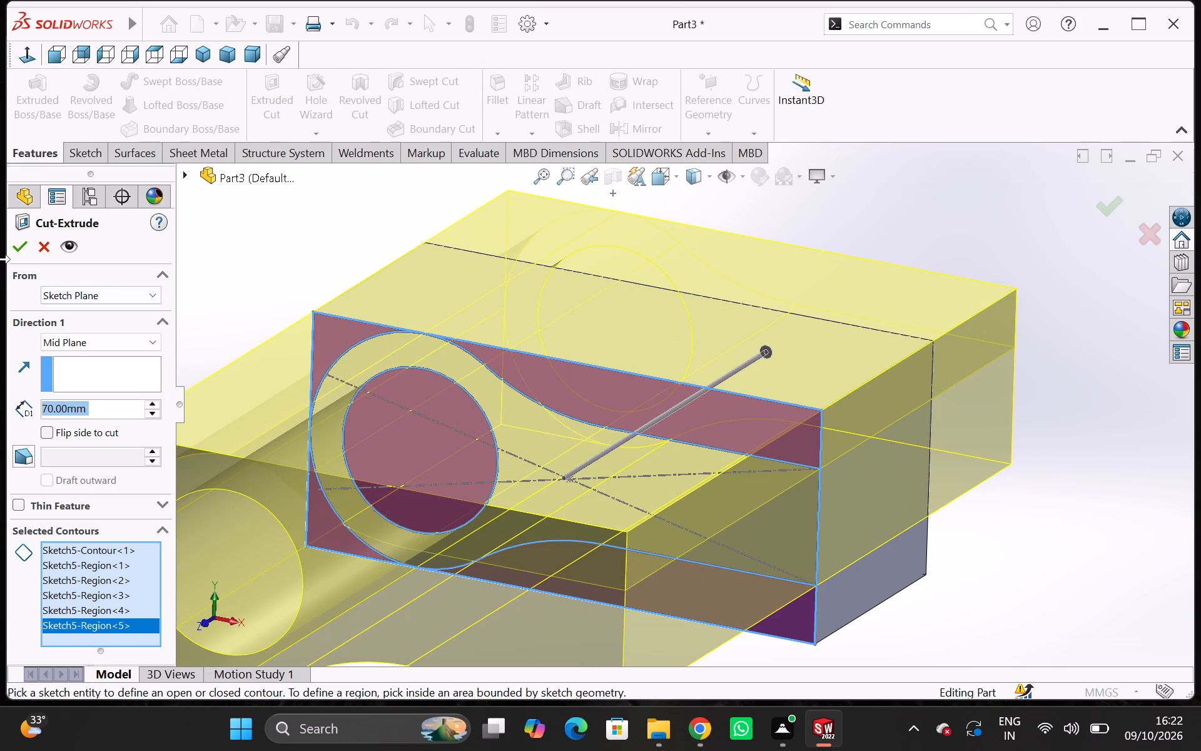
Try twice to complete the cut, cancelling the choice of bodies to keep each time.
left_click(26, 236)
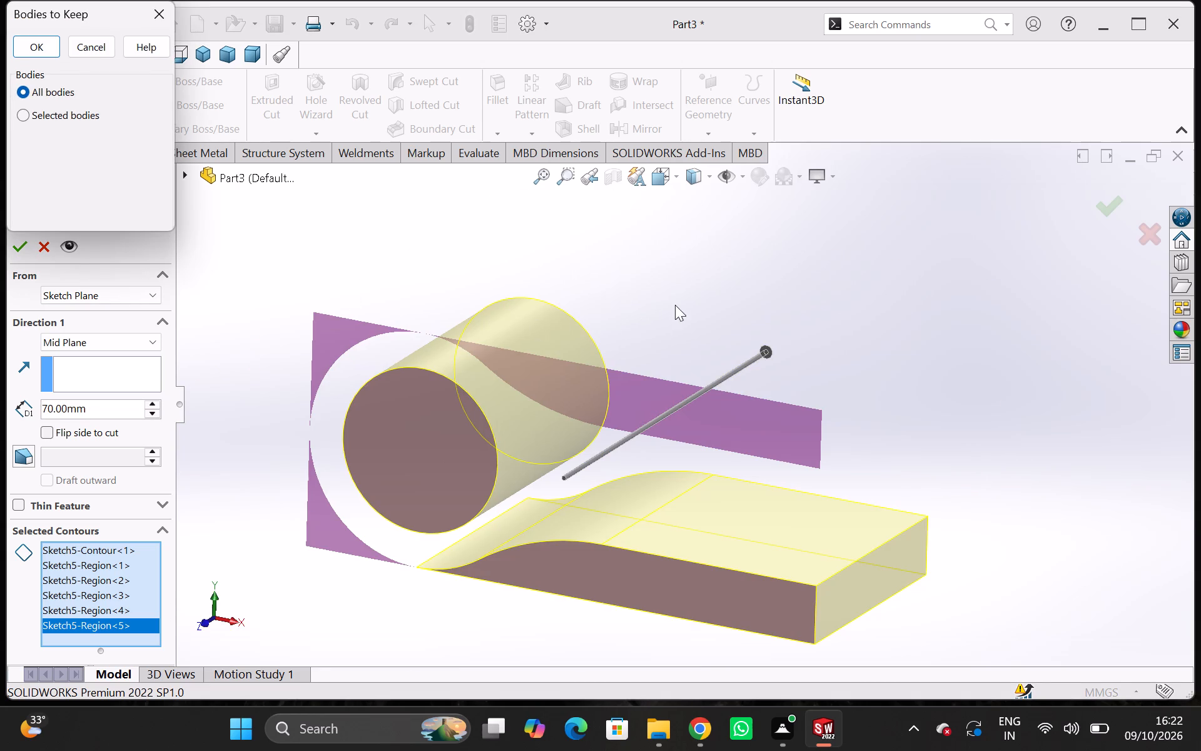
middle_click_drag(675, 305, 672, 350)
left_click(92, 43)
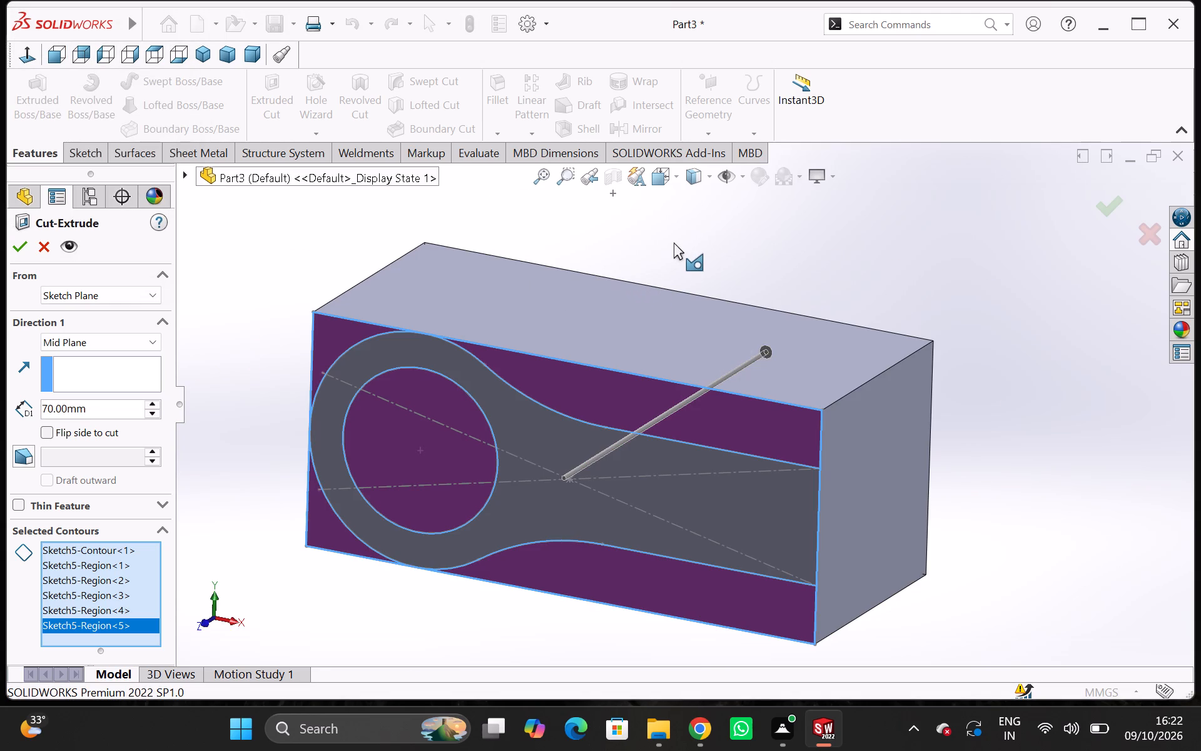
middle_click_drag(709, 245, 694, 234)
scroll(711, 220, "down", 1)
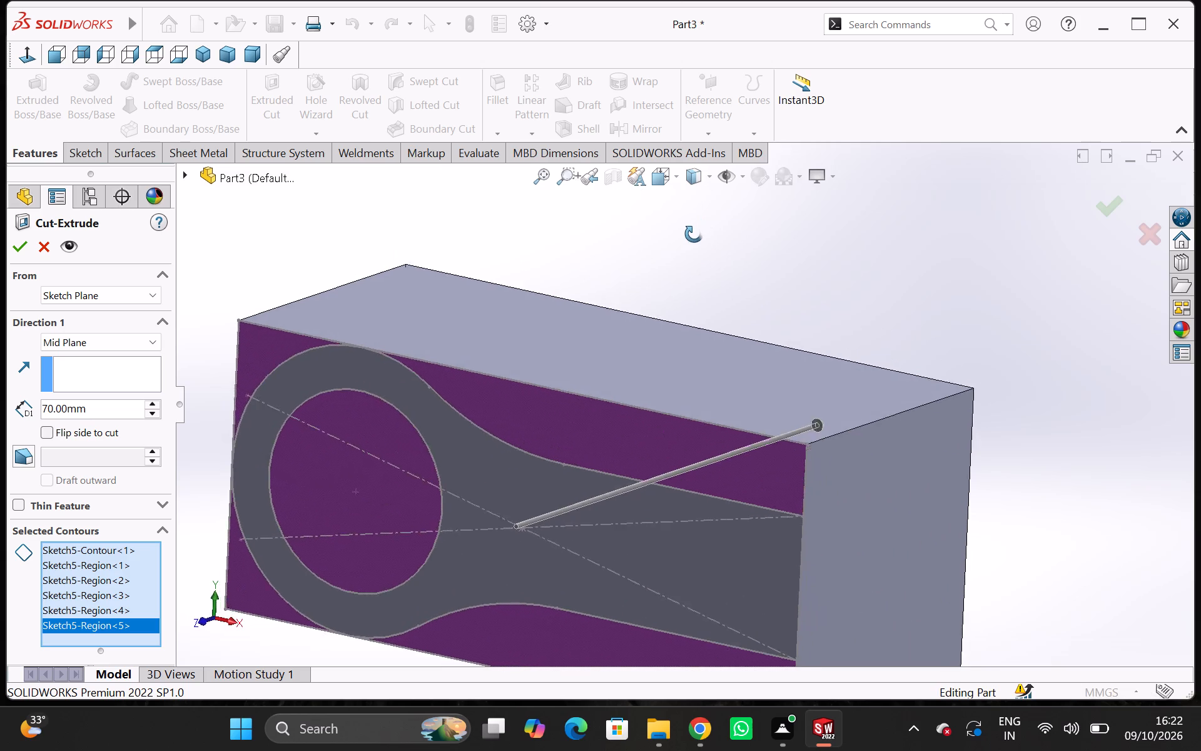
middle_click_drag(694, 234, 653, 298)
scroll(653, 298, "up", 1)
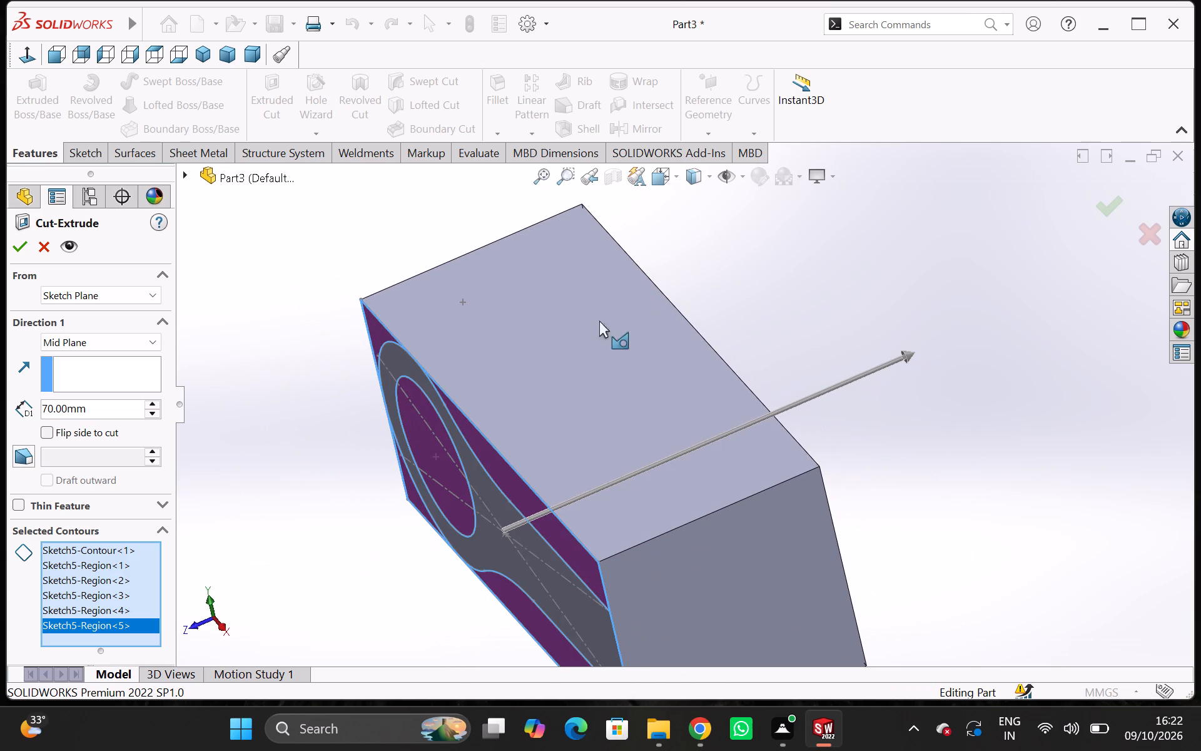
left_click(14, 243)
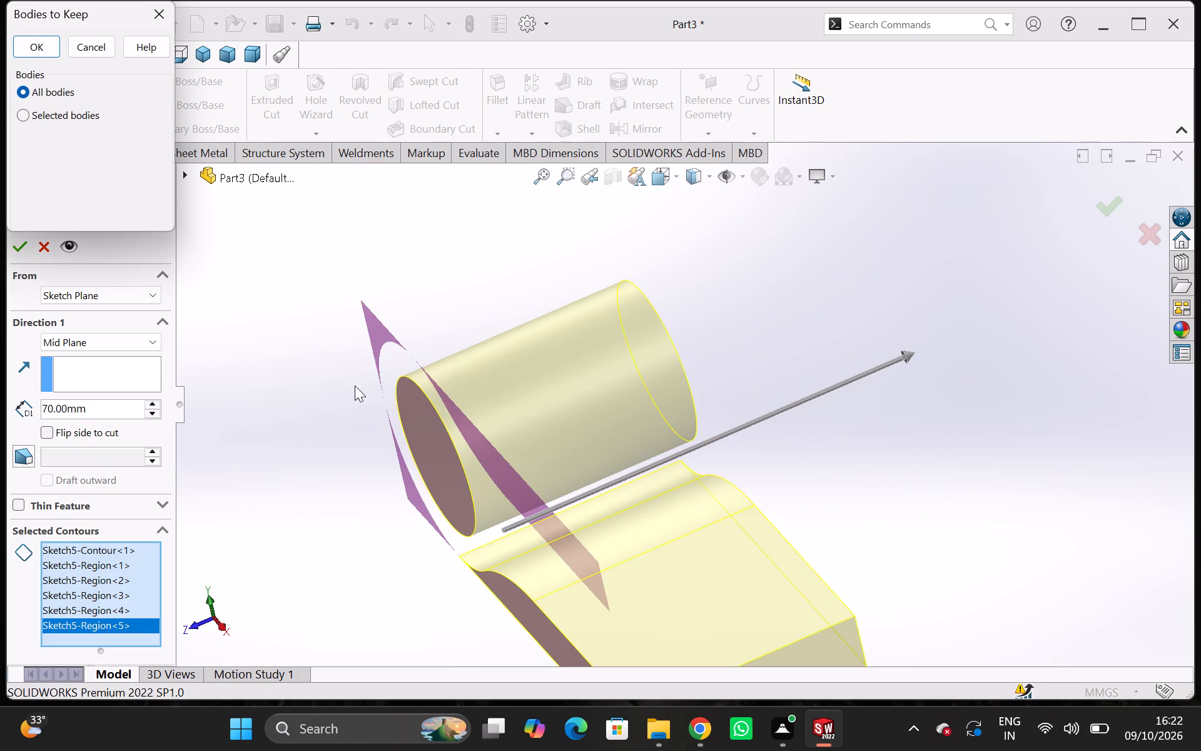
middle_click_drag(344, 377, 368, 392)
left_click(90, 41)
Clear all selected contours of the cut.
middle_click_drag(230, 244, 293, 257)
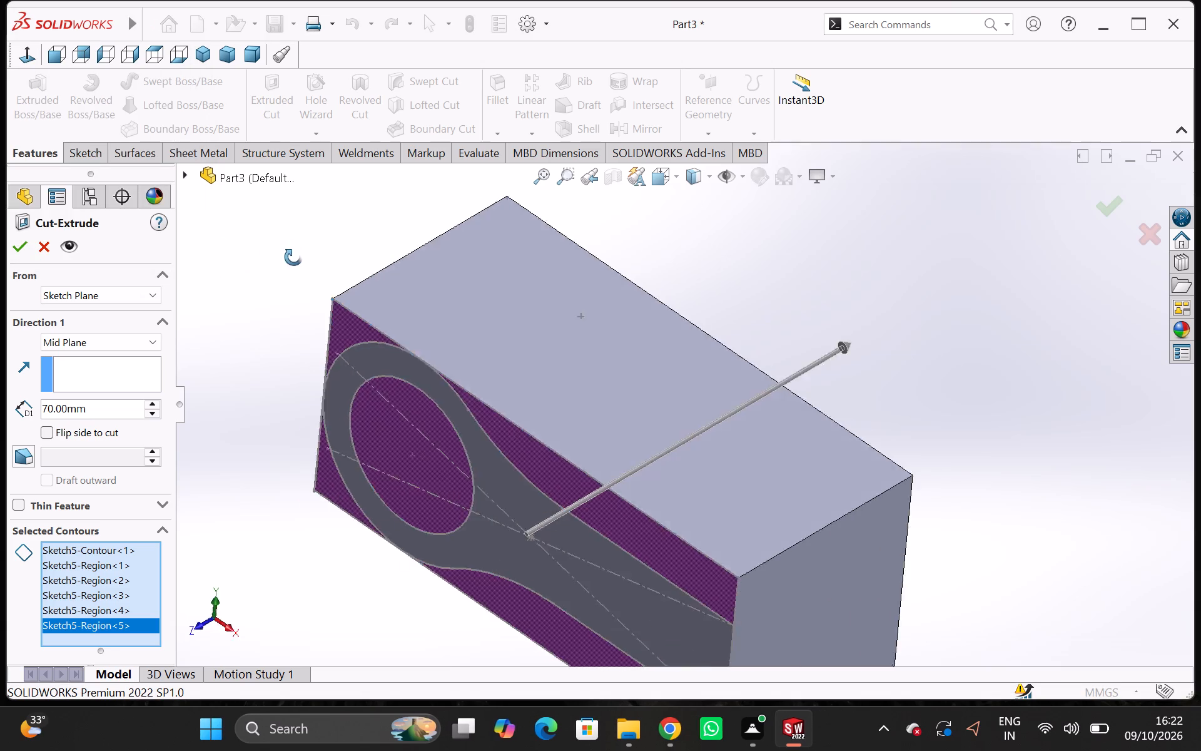
middle_click_drag(293, 257, 312, 173)
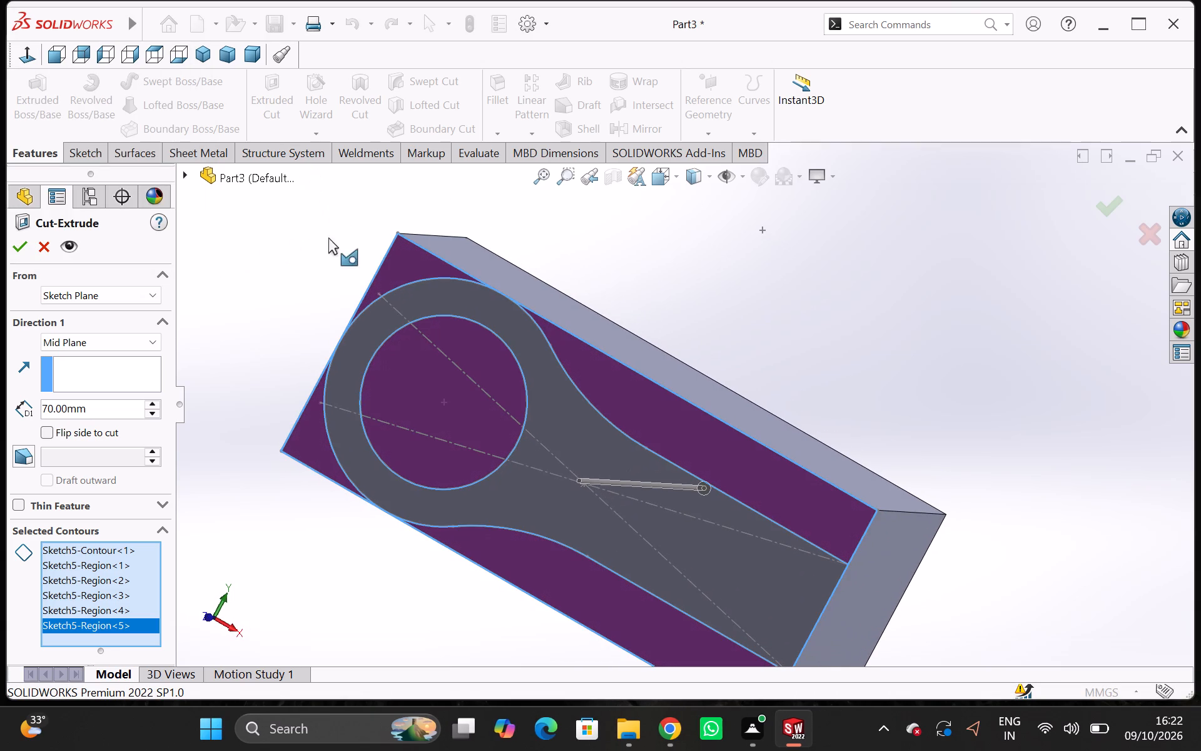
left_click(357, 324)
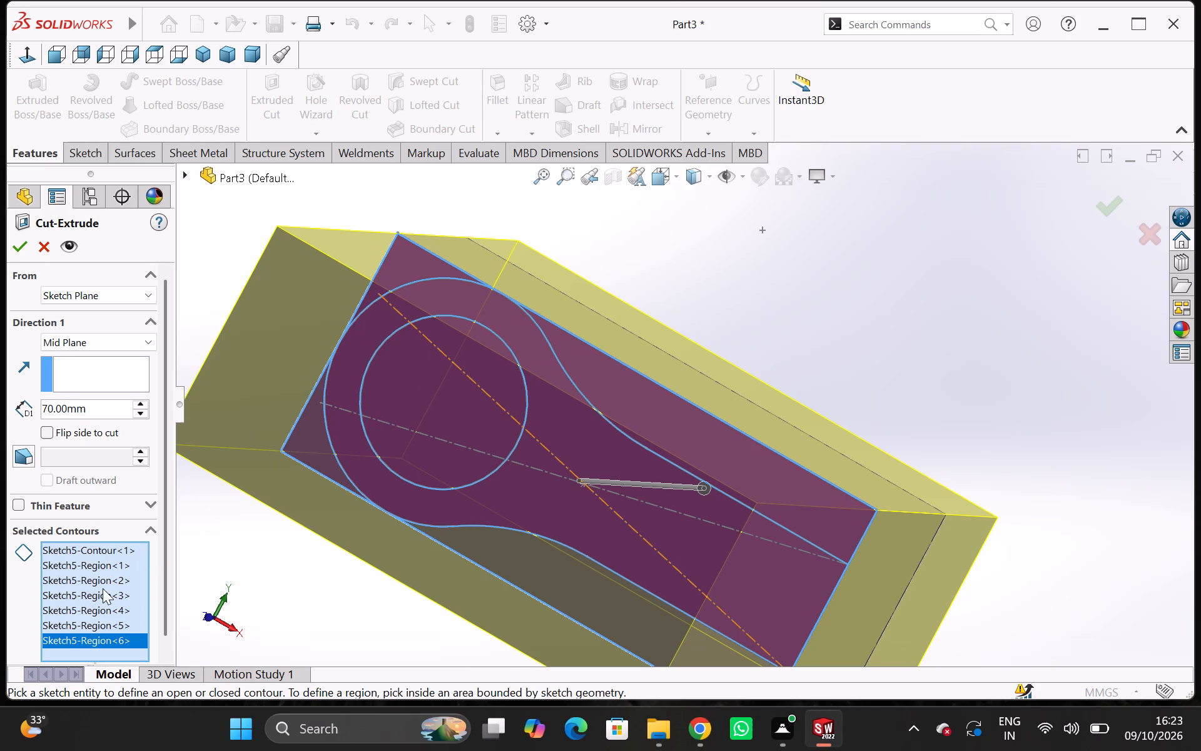
right_click_drag(95, 535, 81, 539)
right_click(89, 551)
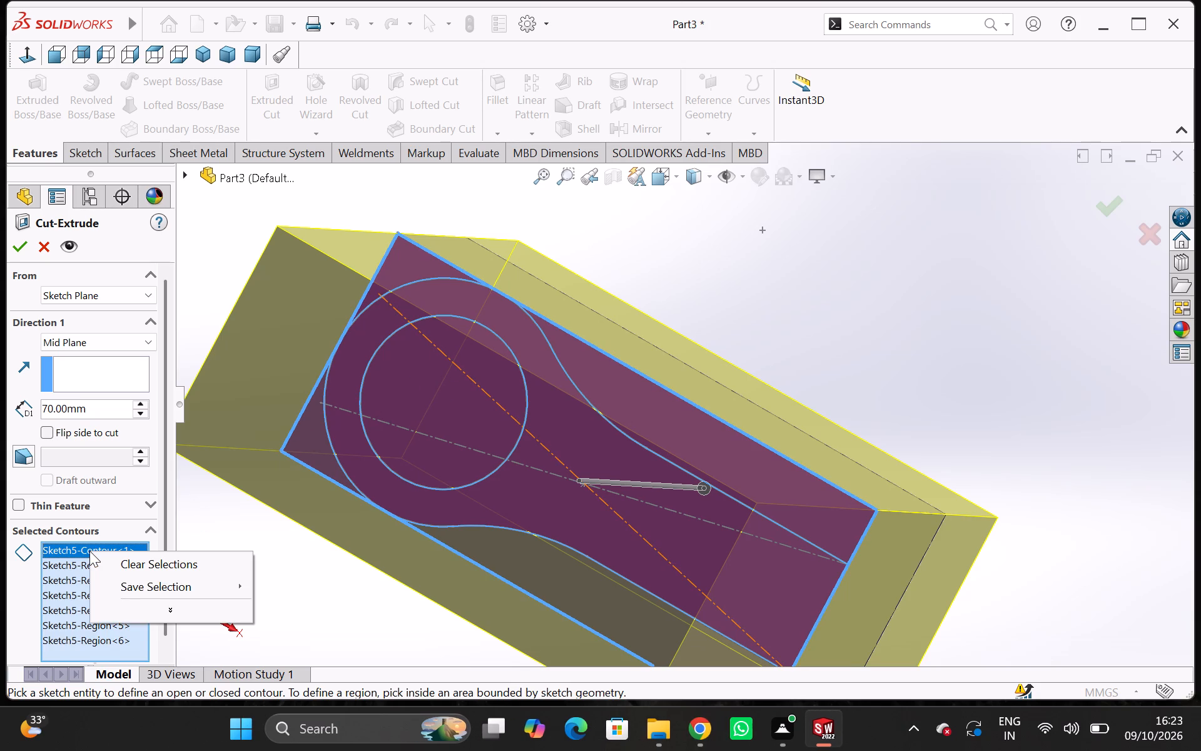
left_click(88, 587)
right_click(94, 553)
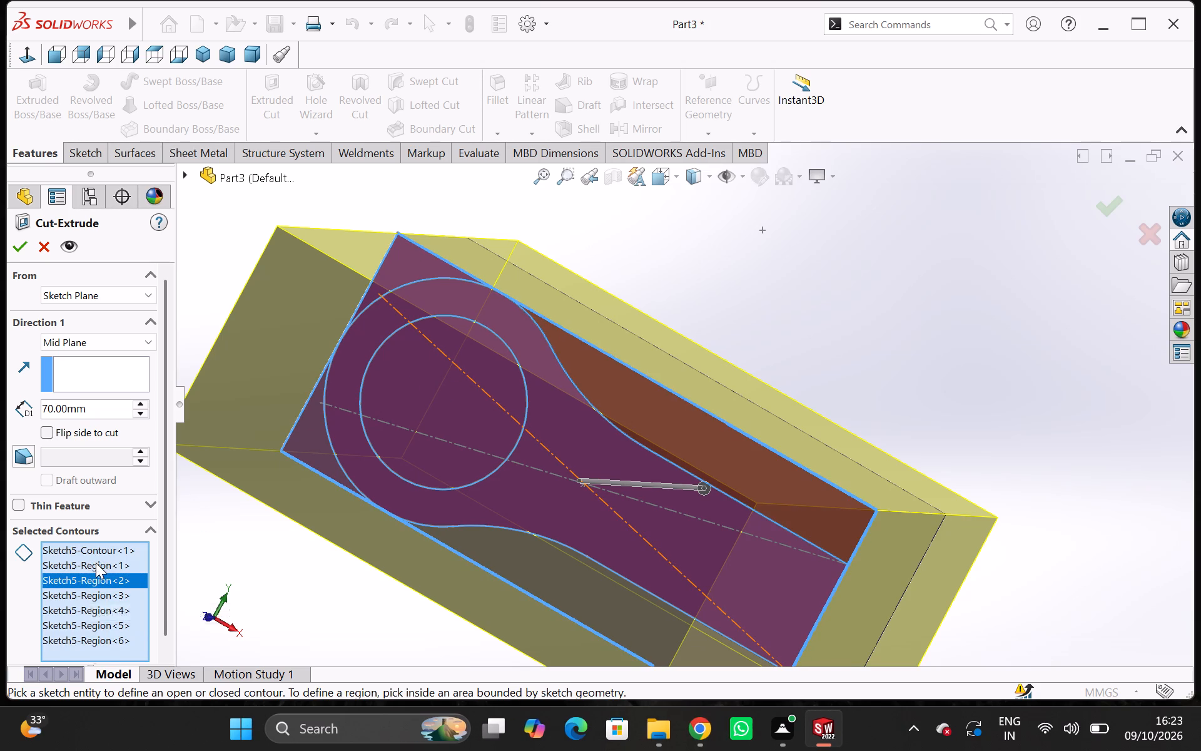
right_click(140, 564)
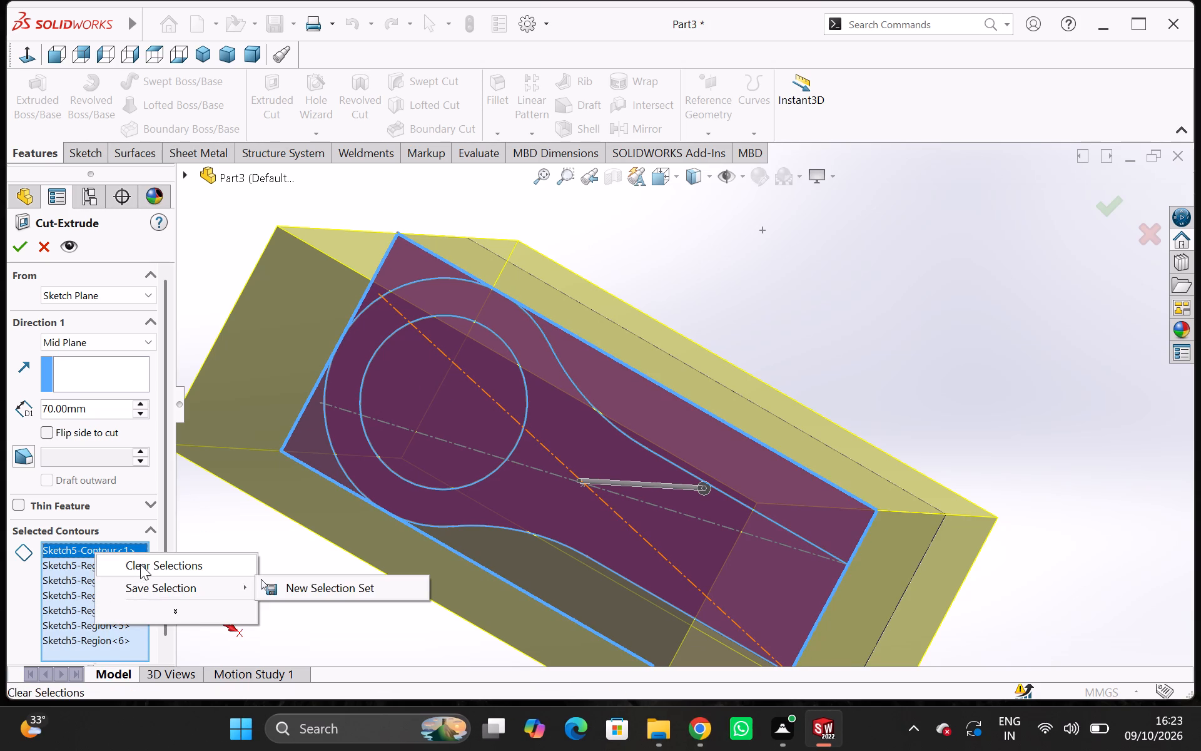
right_click(89, 591)
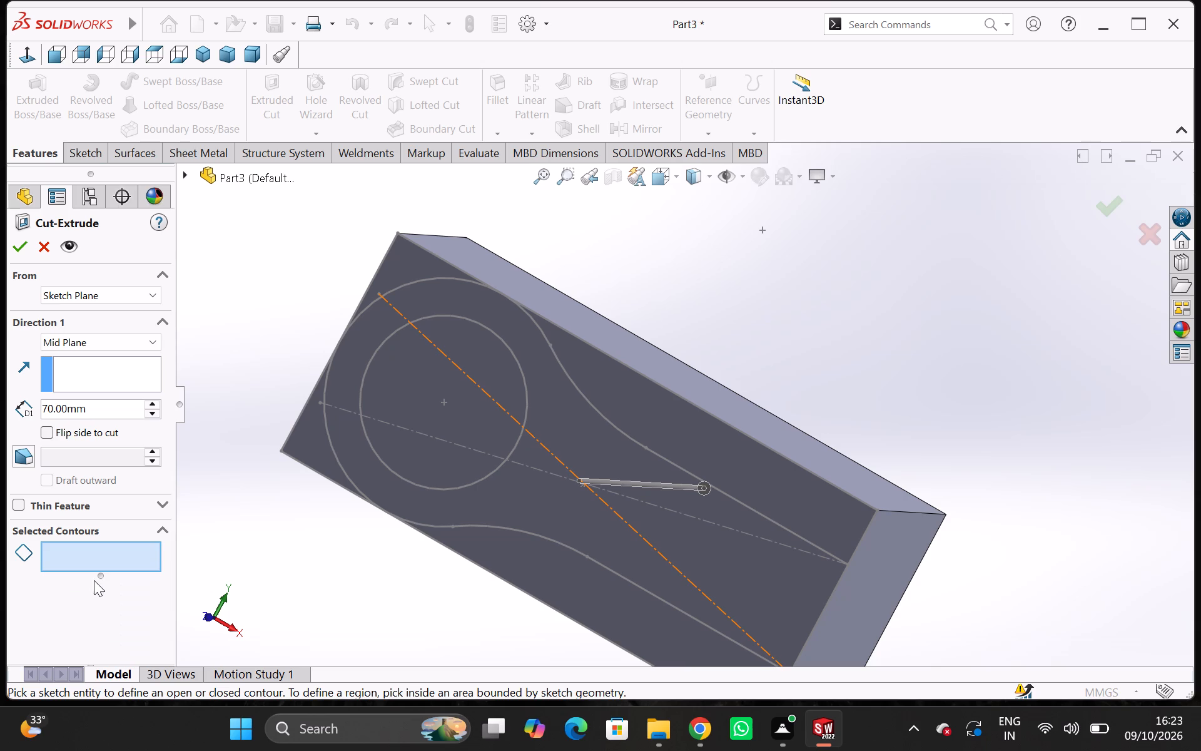
Select only the four regions outside the keyhole outline and the circular hole as contours, and complete the 70 mm Mid Plane cut.
left_click(698, 442)
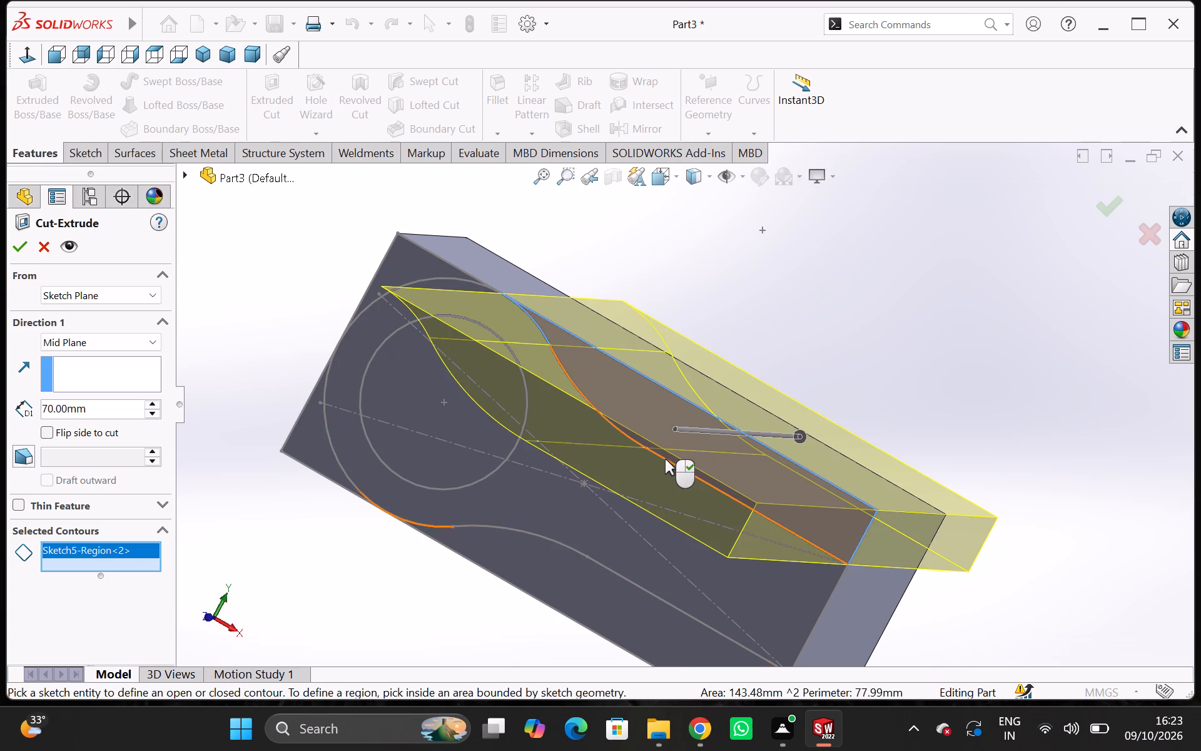
left_click(417, 258)
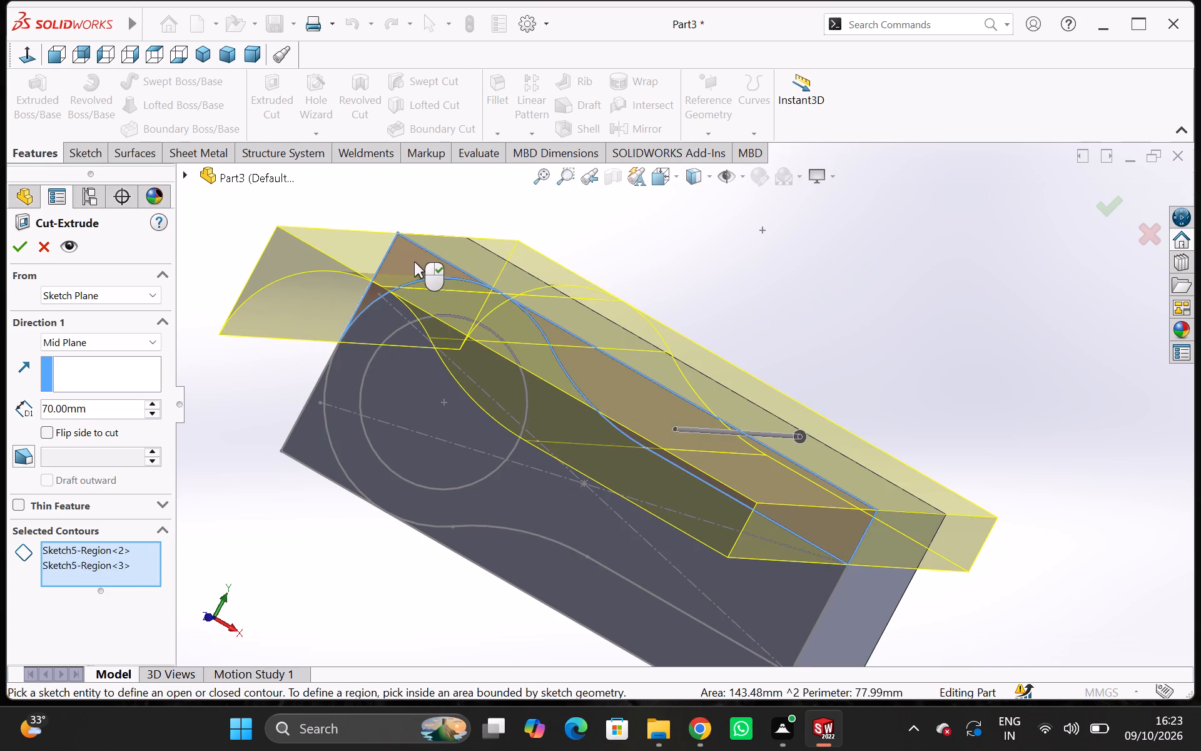
left_click(316, 428)
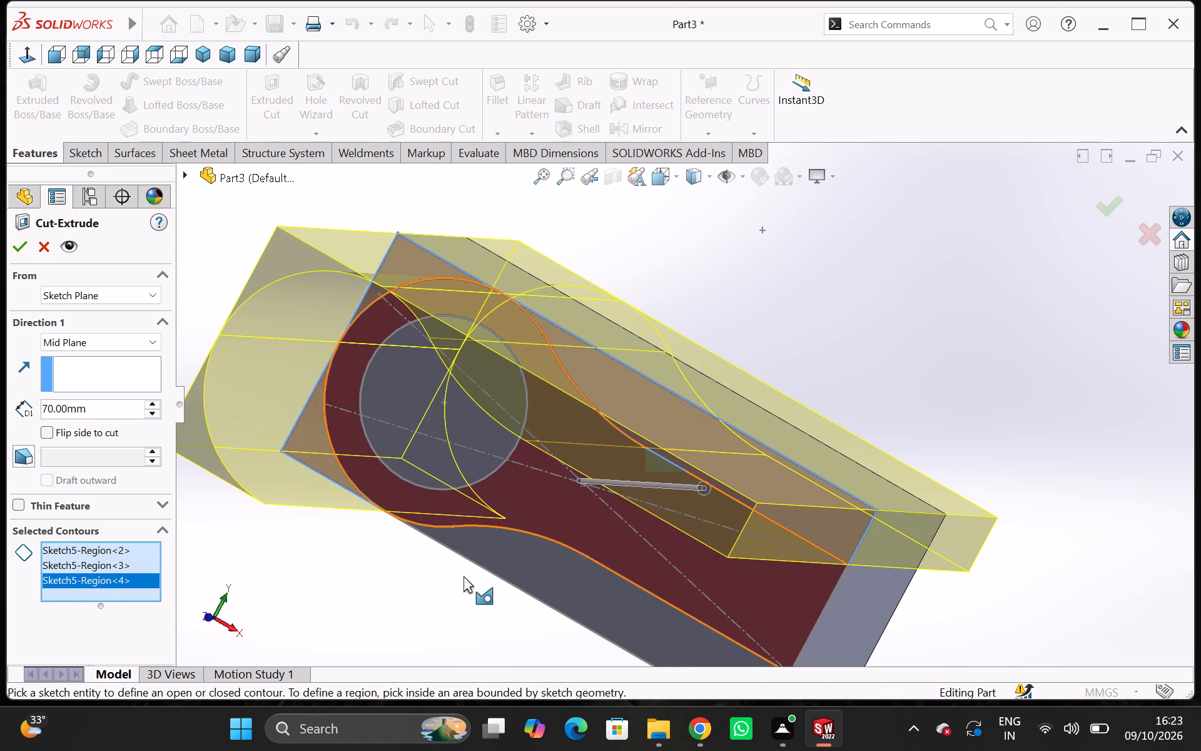
left_click(537, 570)
scroll(600, 595, "down", 1)
scroll(603, 595, "up", 2)
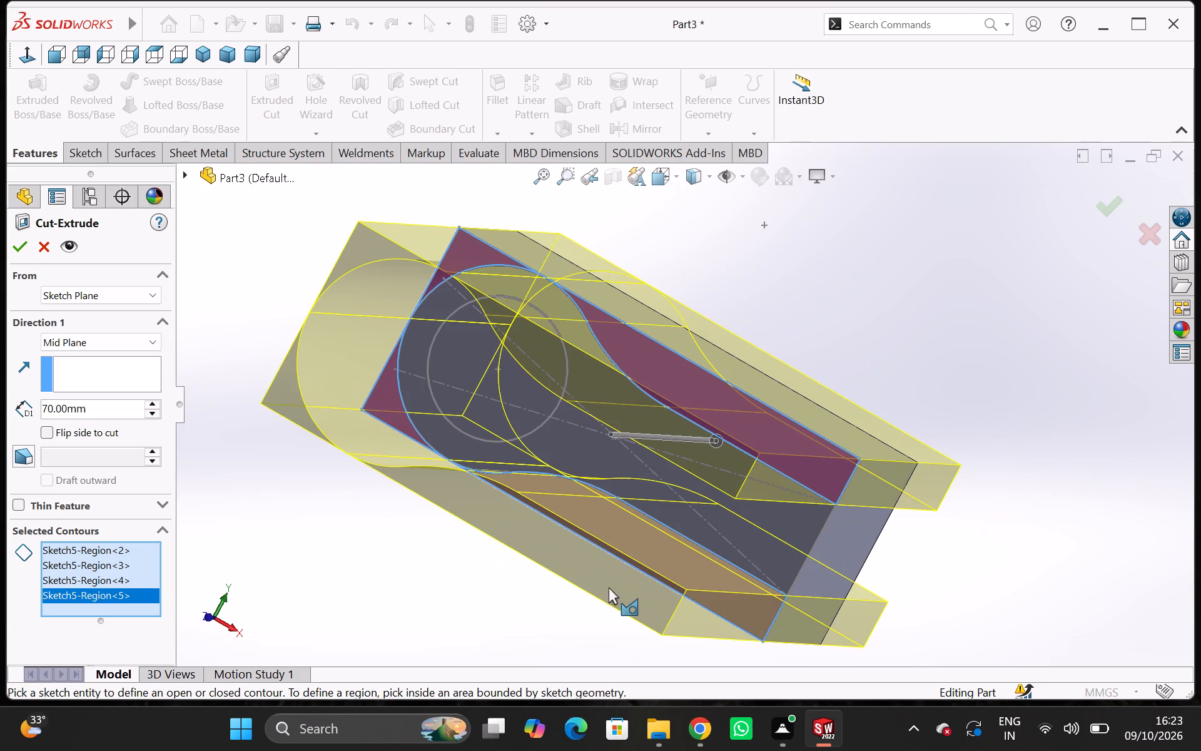
left_click(461, 358)
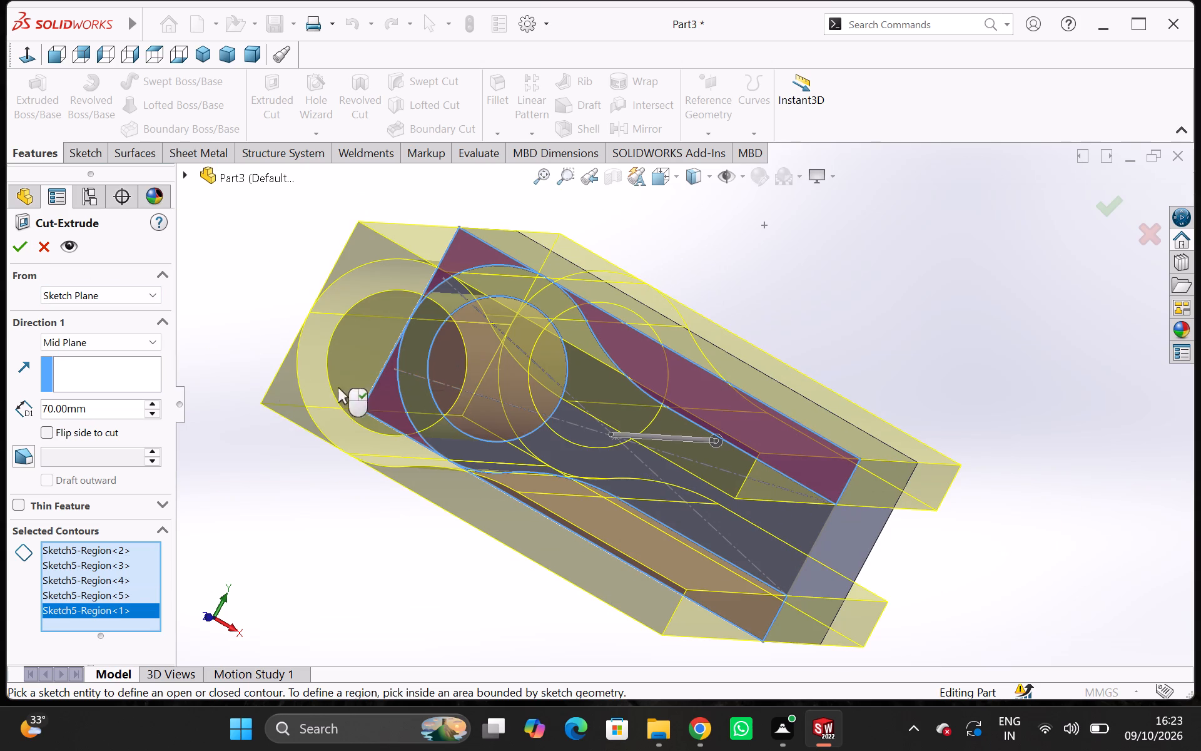
left_click(21, 250)
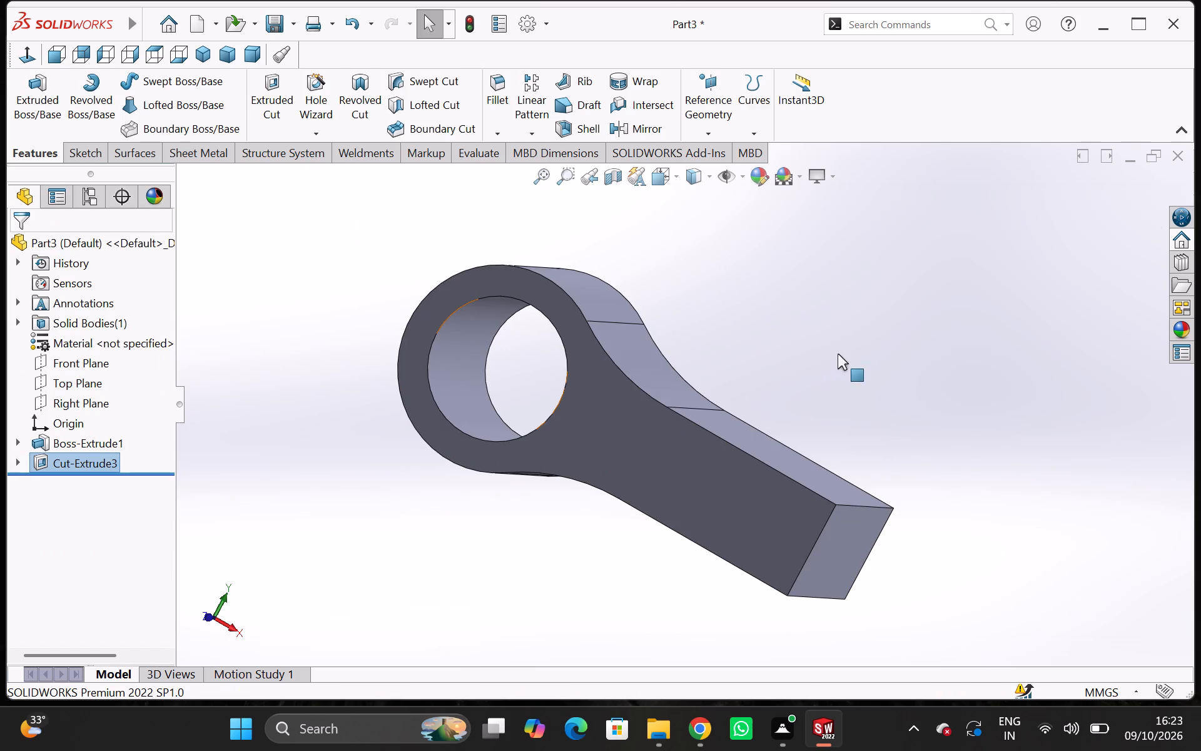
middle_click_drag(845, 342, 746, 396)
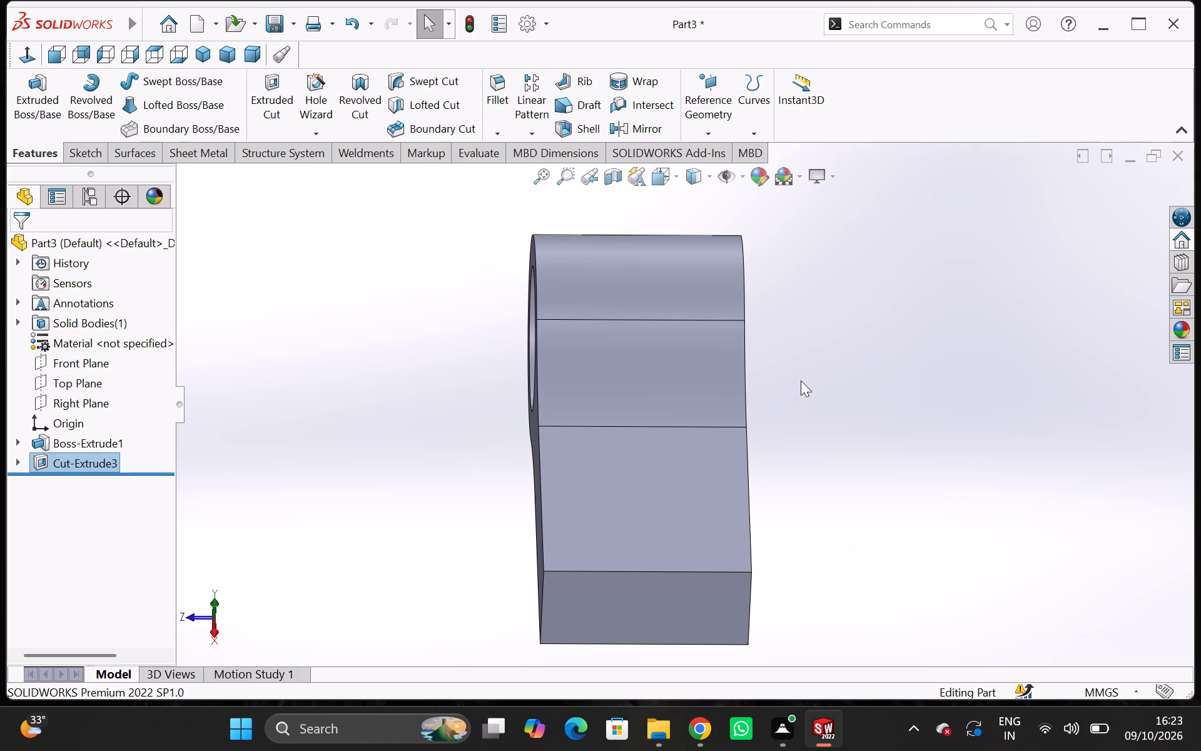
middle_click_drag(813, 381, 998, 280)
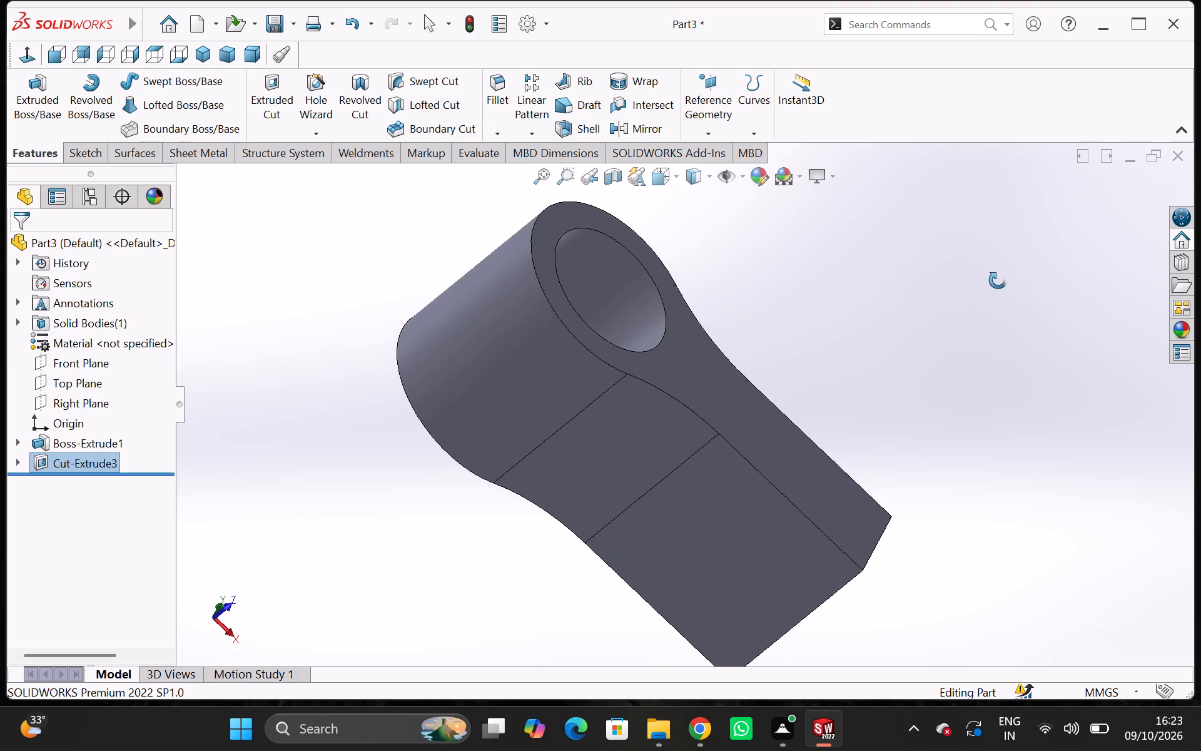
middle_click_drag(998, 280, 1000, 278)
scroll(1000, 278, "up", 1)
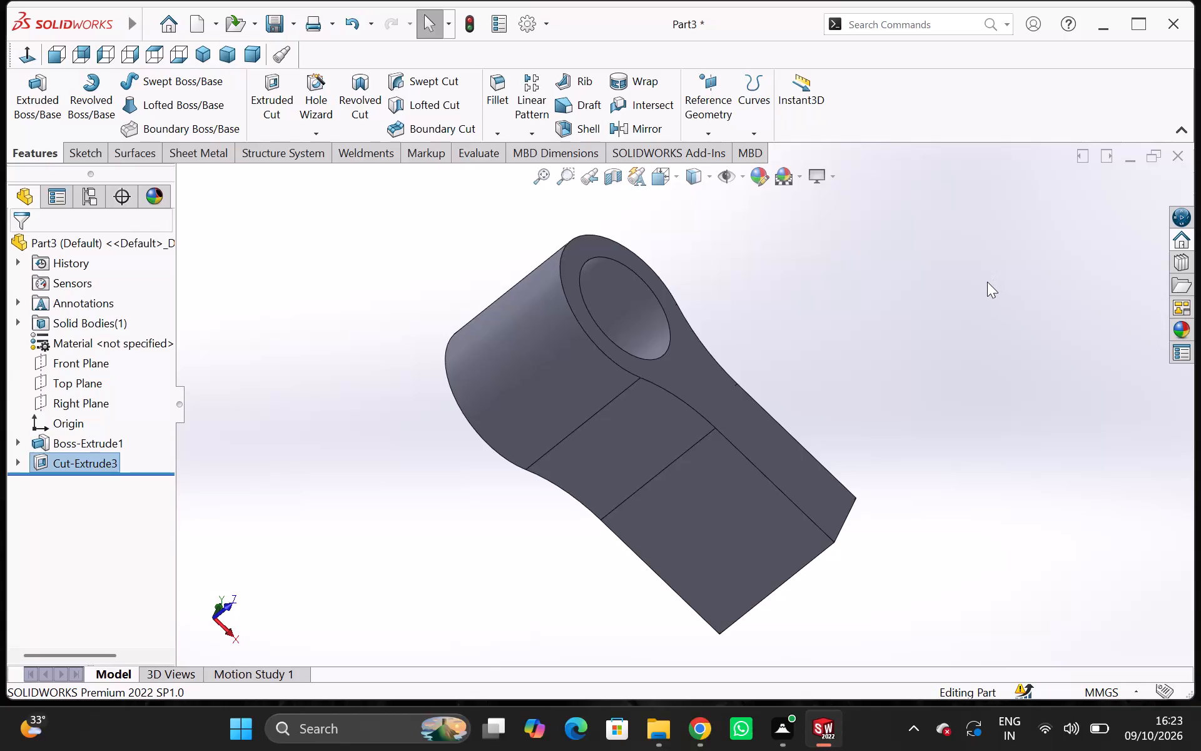
Start a sketch on the flat side face of the part's straight end and draw a circle of about 8.5 mm radius, level with the origin.
middle_click_drag(866, 337, 882, 332)
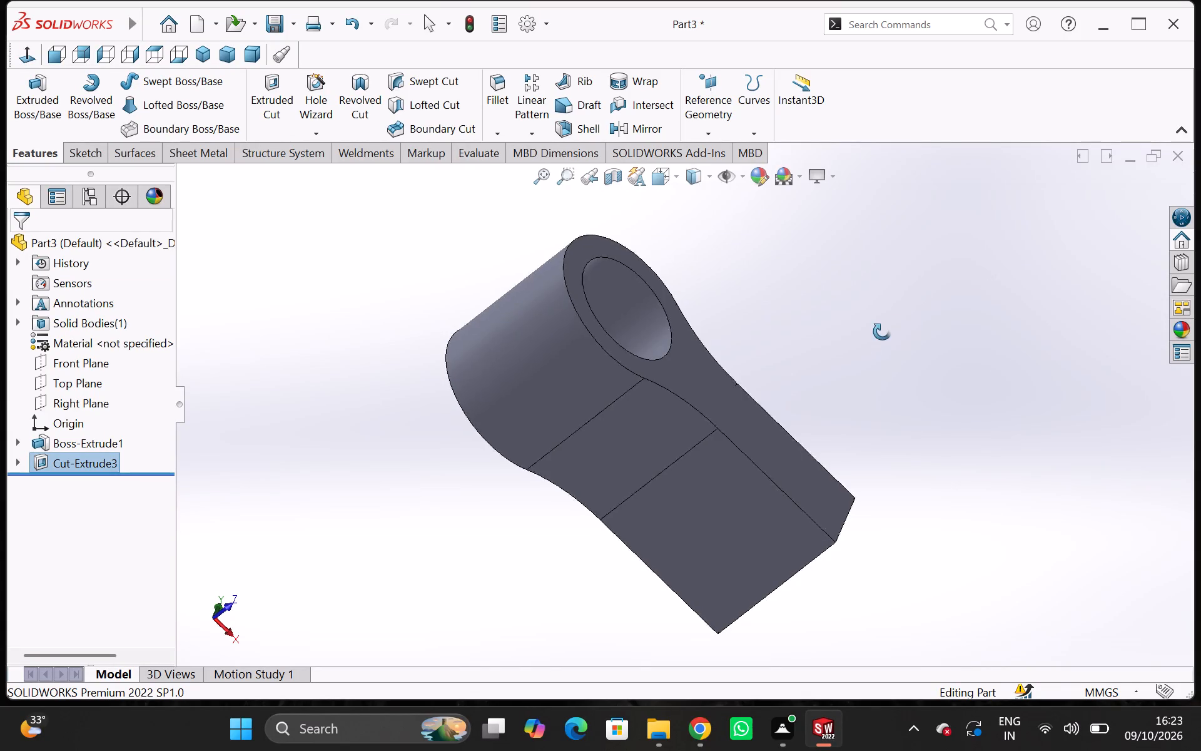
middle_click_drag(882, 332, 910, 285)
left_click(721, 547)
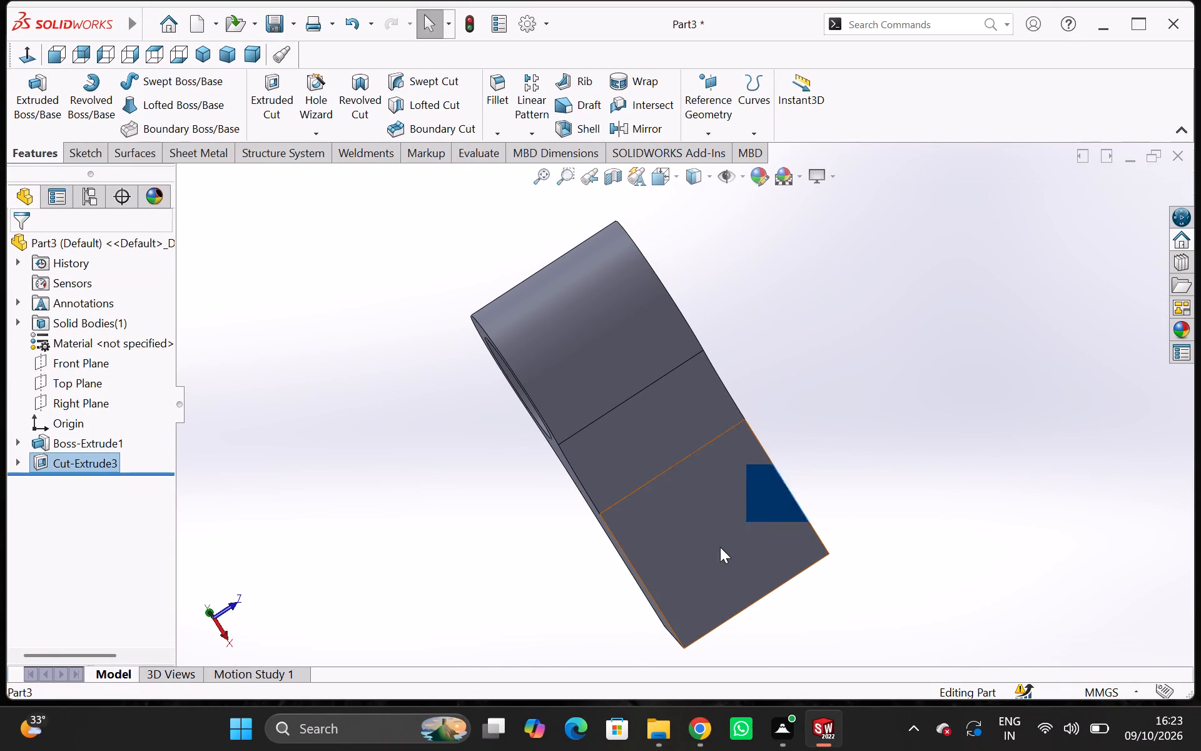
left_click(793, 501)
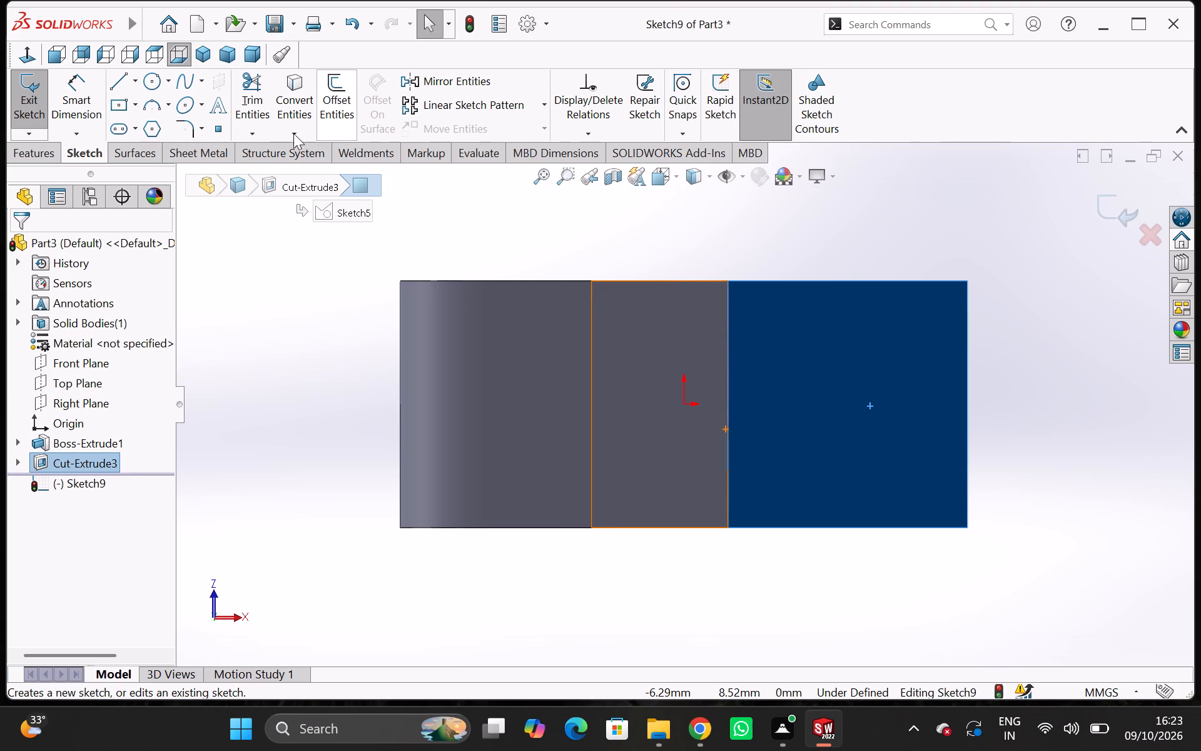
left_click(145, 81)
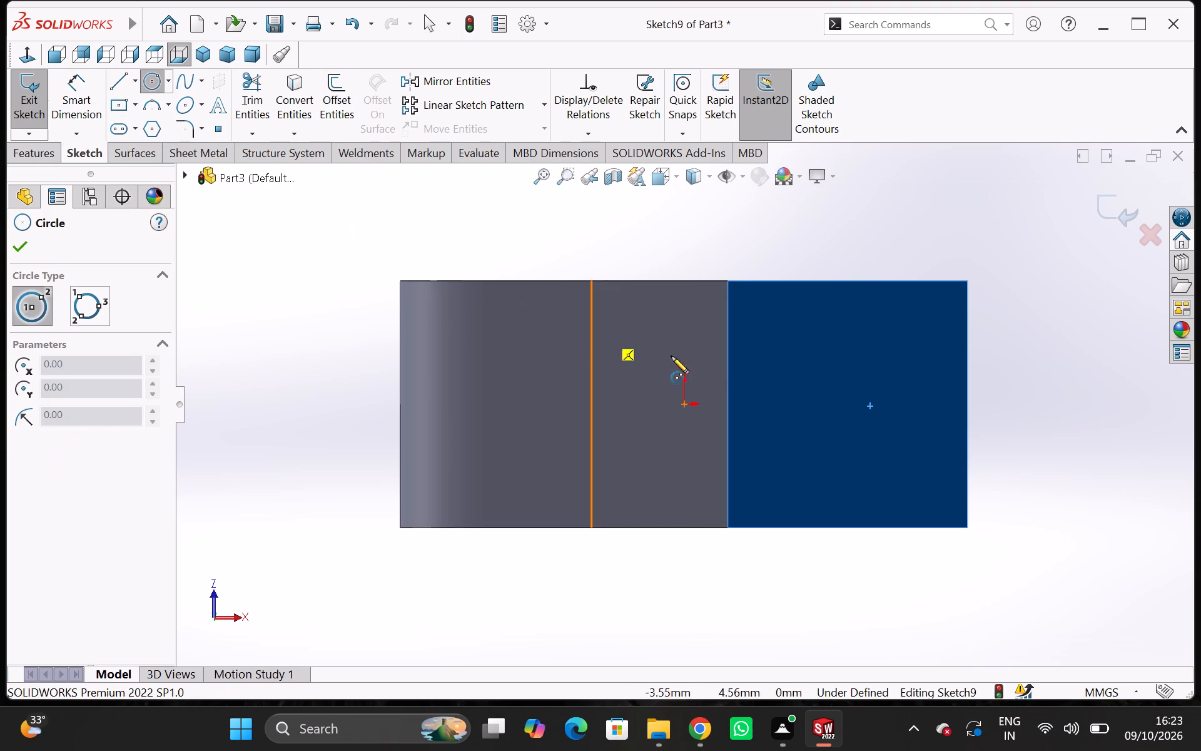
left_click(869, 407)
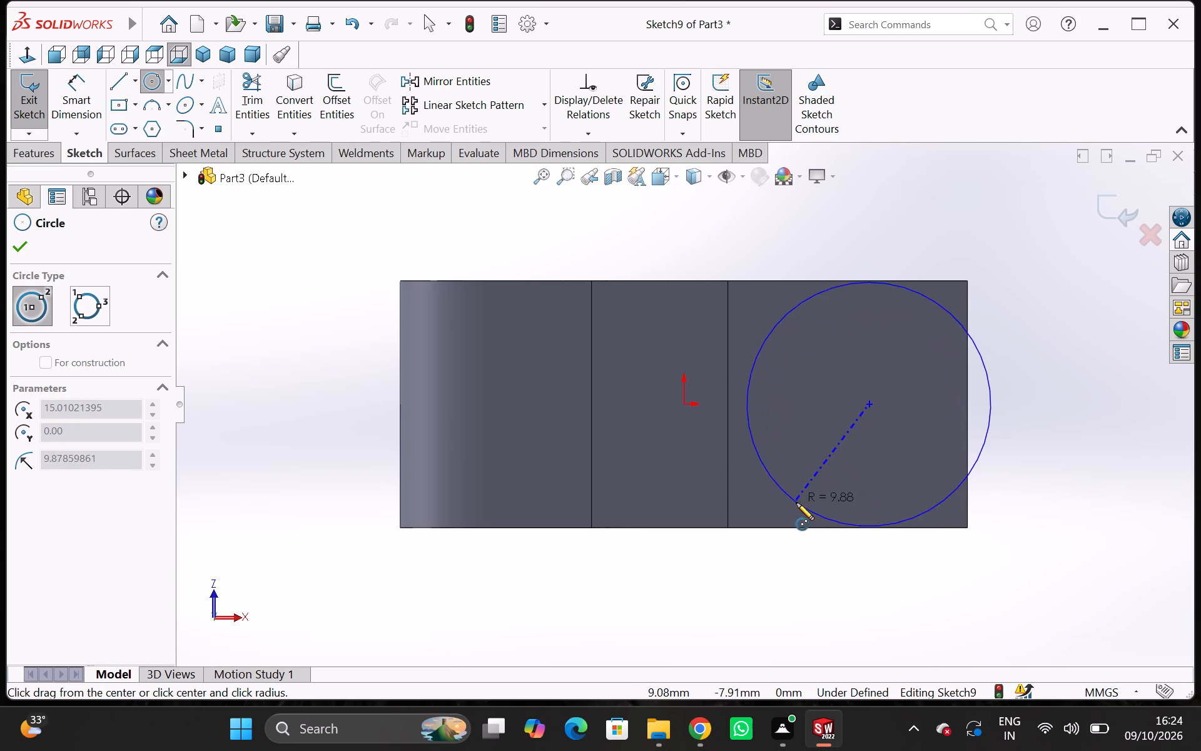
left_click(829, 502)
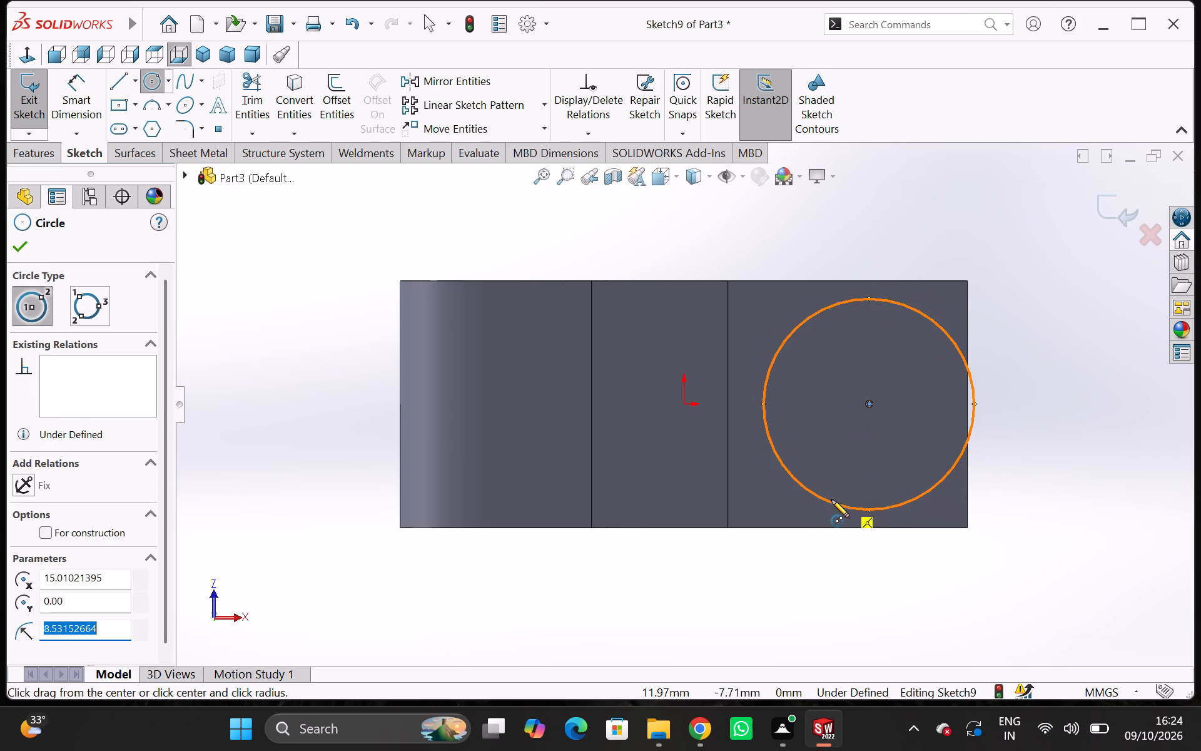
key("Escape")
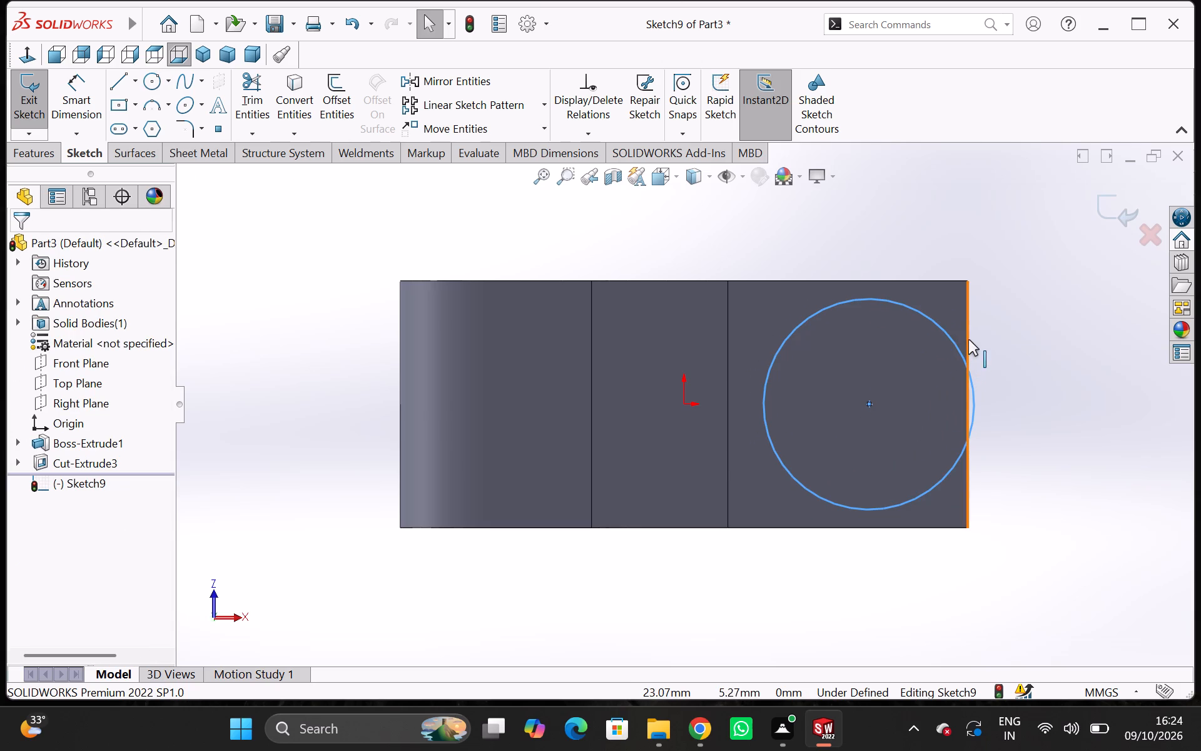
Add a tangent relation between the circle and the outer end edge of the straight portion.
left_click(970, 334, "ctrl")
left_click(966, 334, "ctrl")
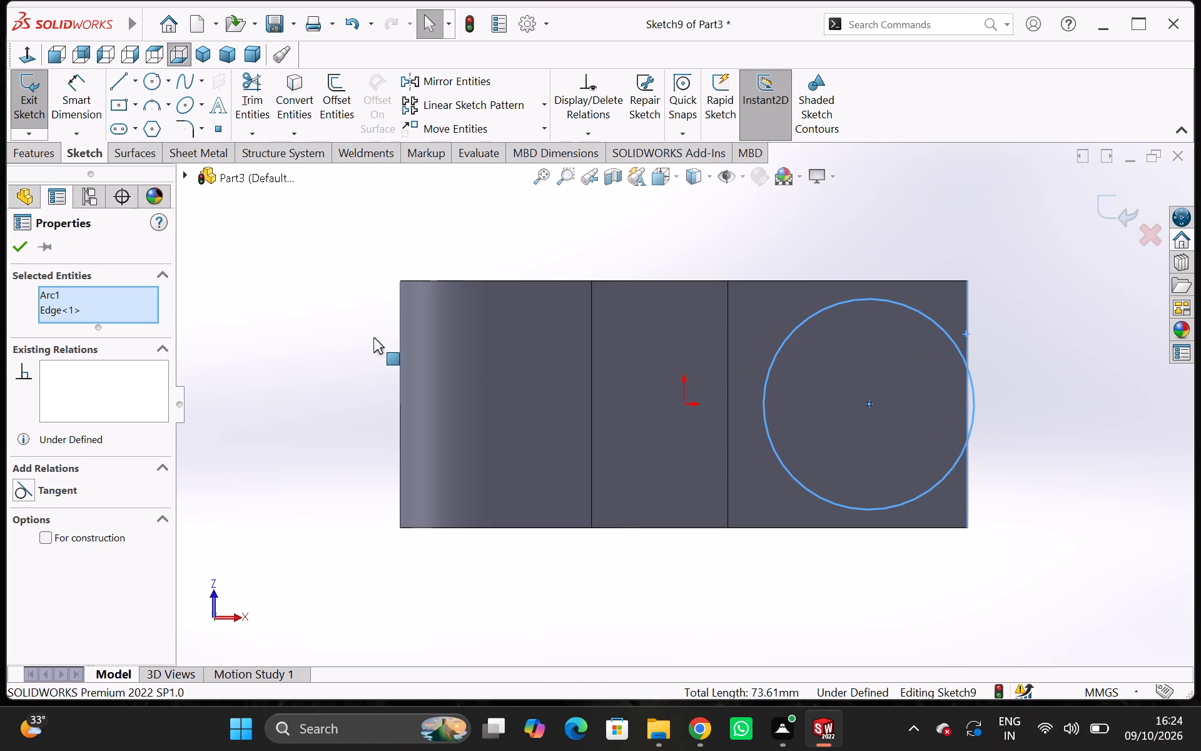
left_click(18, 481)
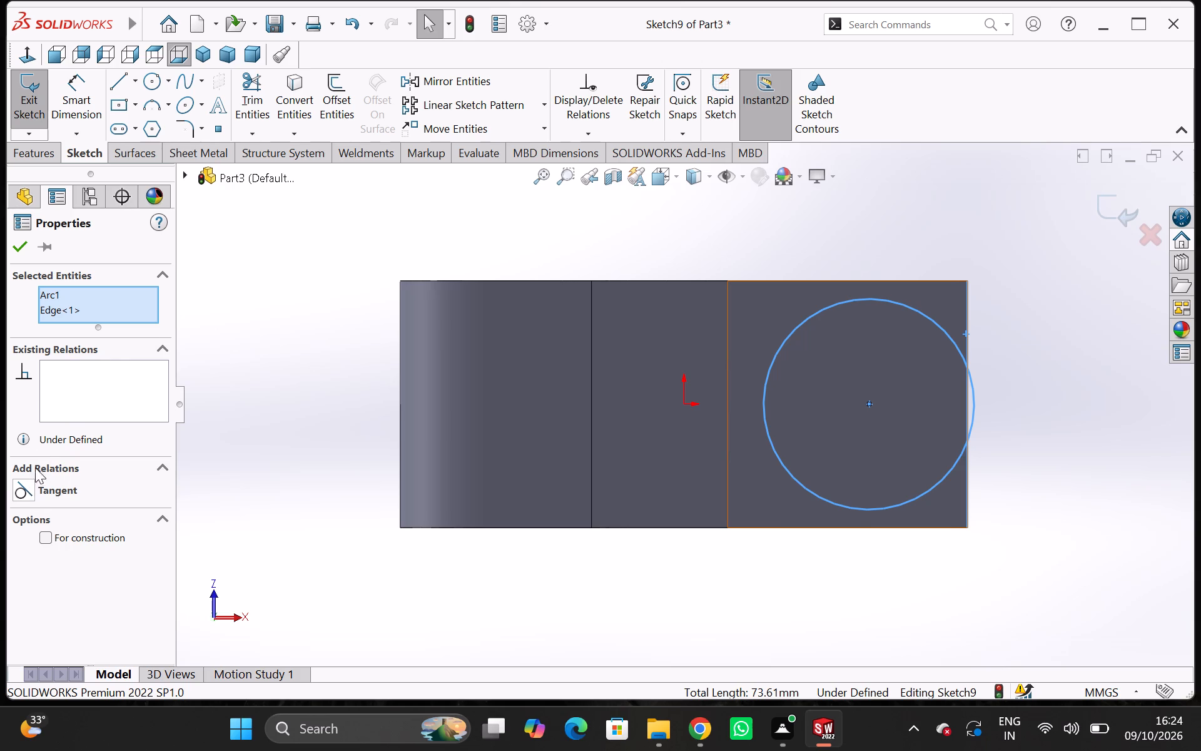
left_click(9, 249)
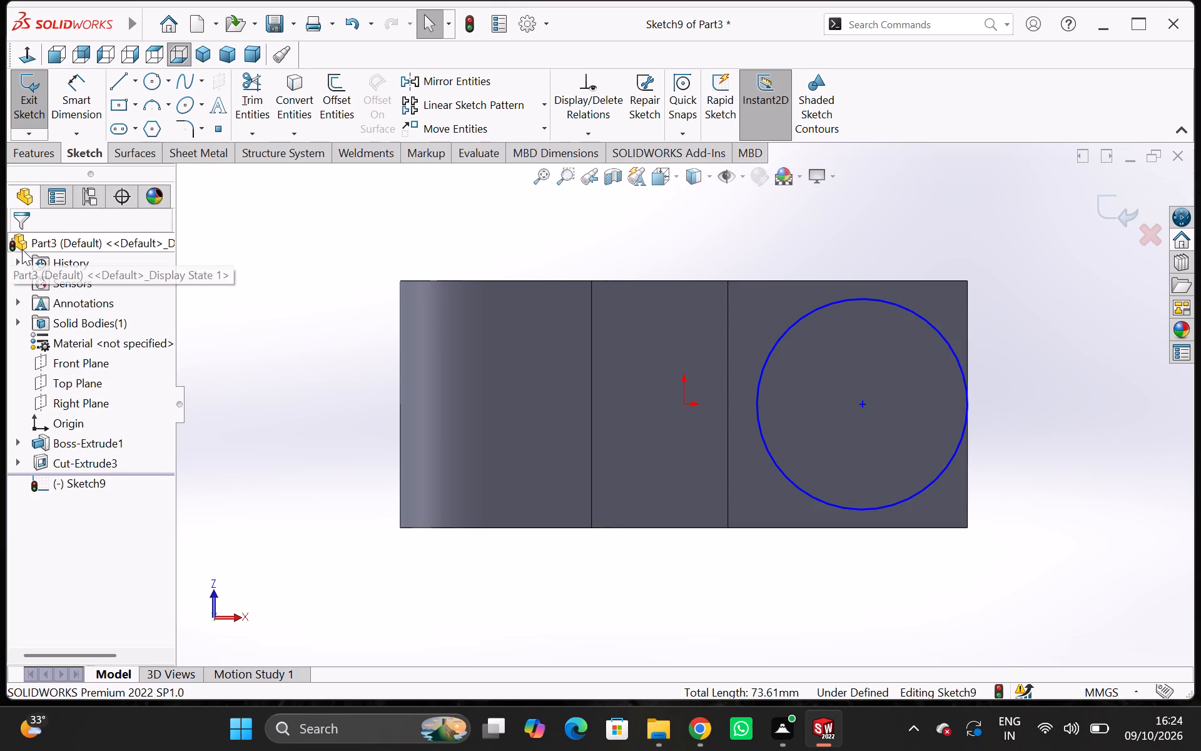
Dimension the circle's diameter as 20 mm.
left_click(78, 105)
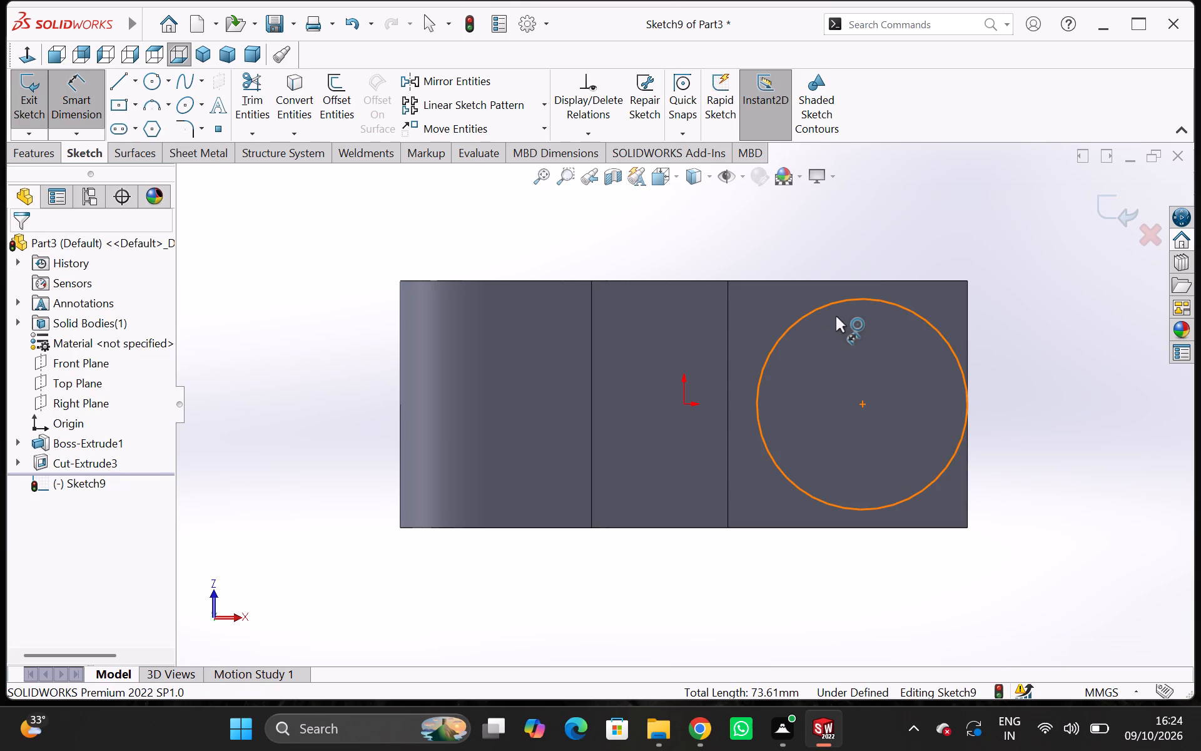
left_click(844, 312)
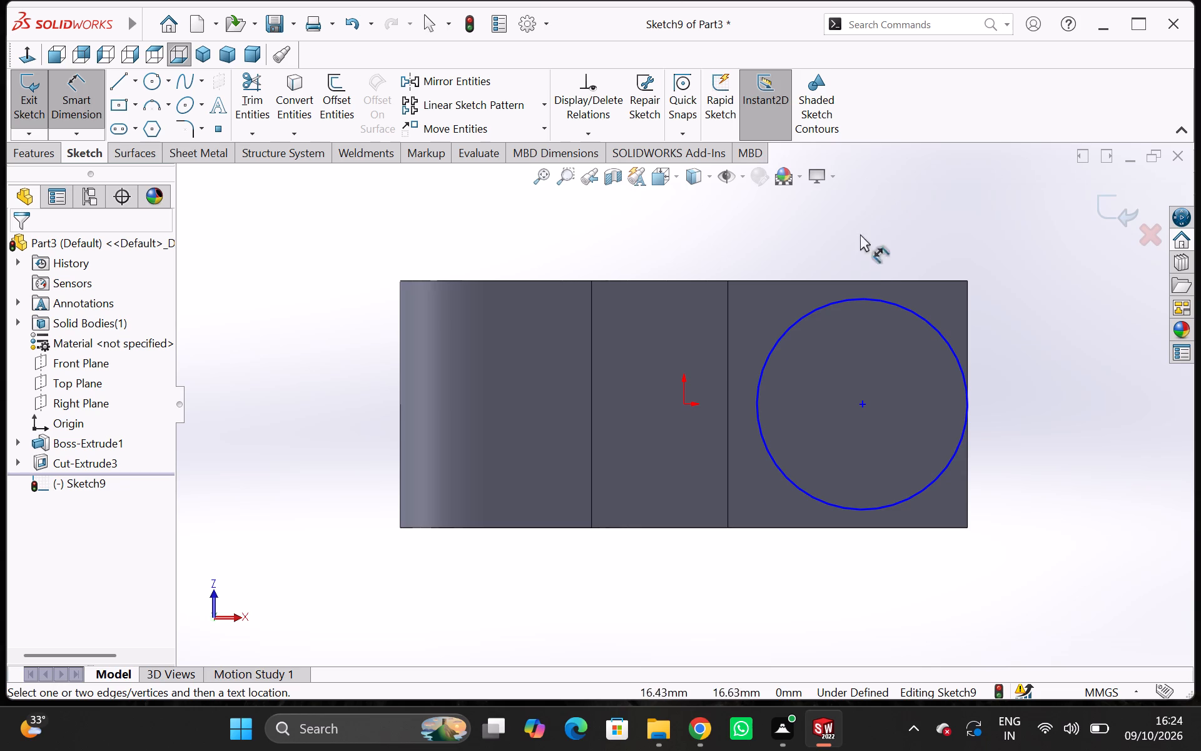
left_click(864, 296)
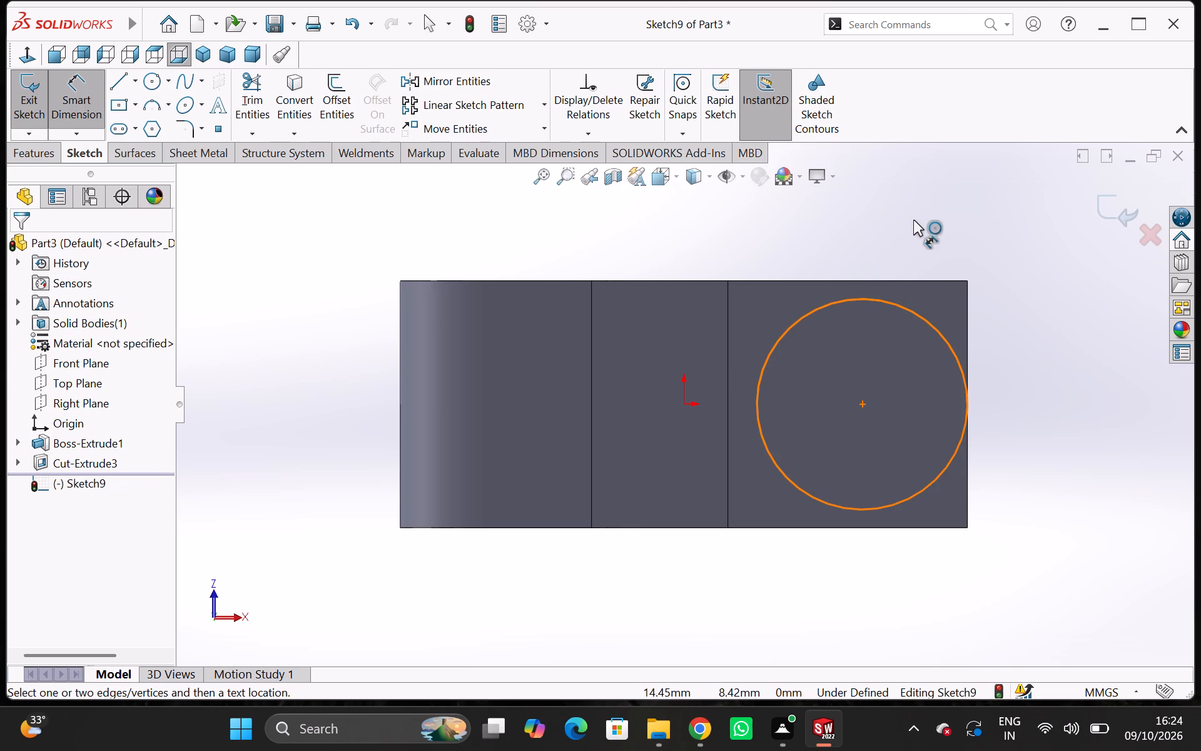
left_click(905, 223)
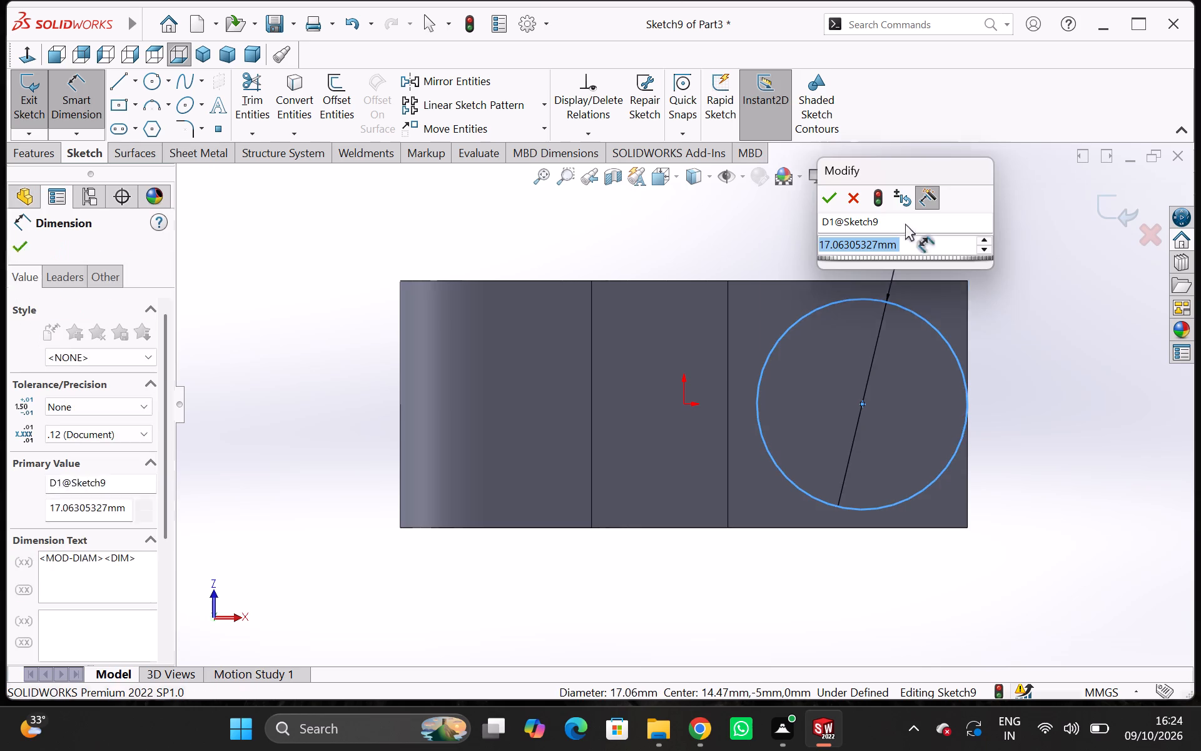
type("20")
key("Return")
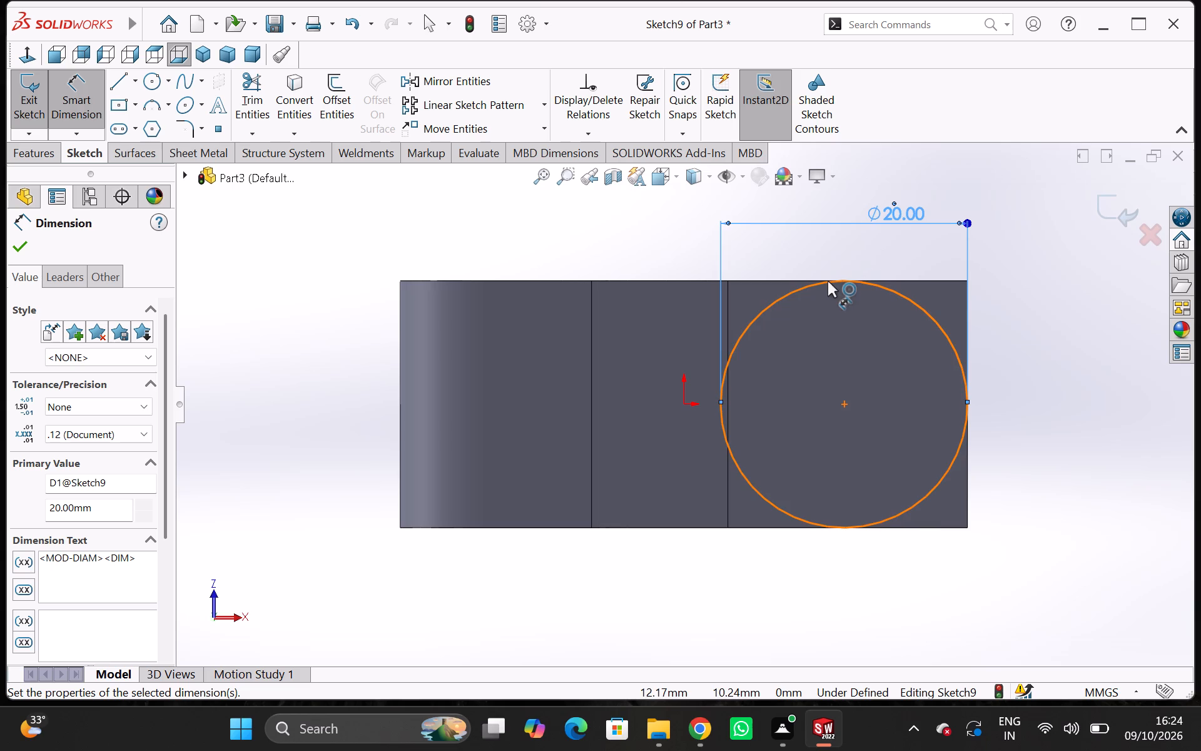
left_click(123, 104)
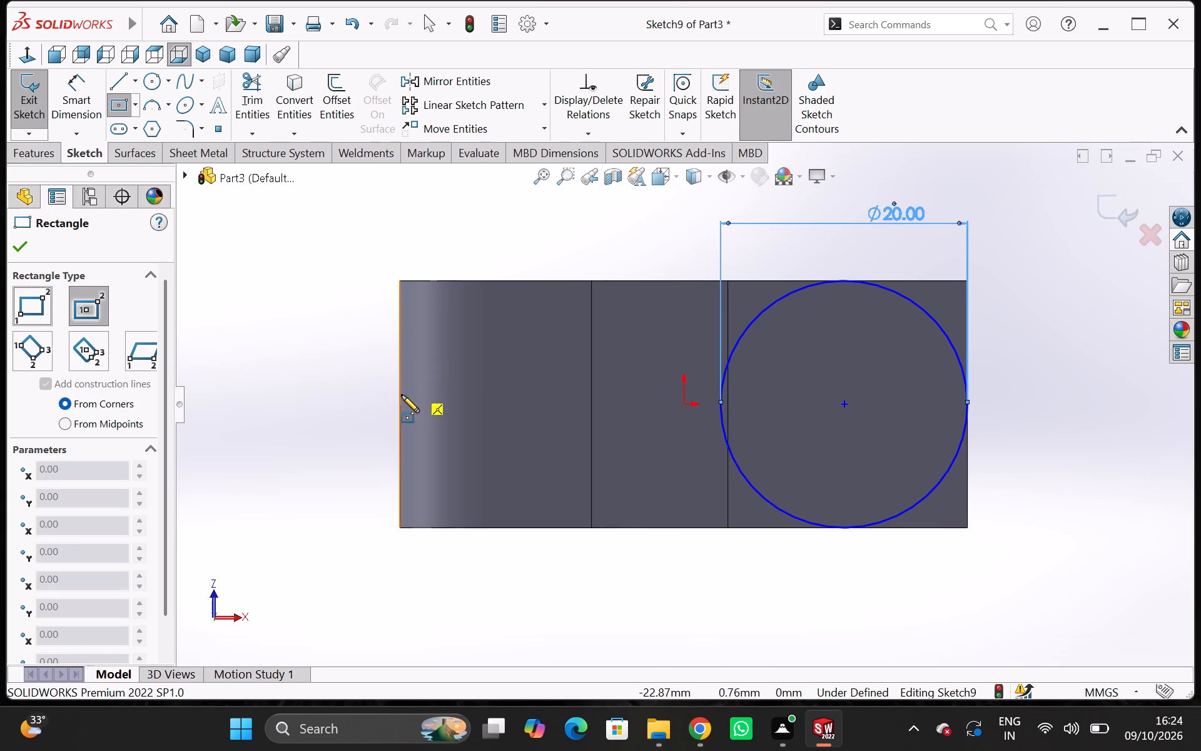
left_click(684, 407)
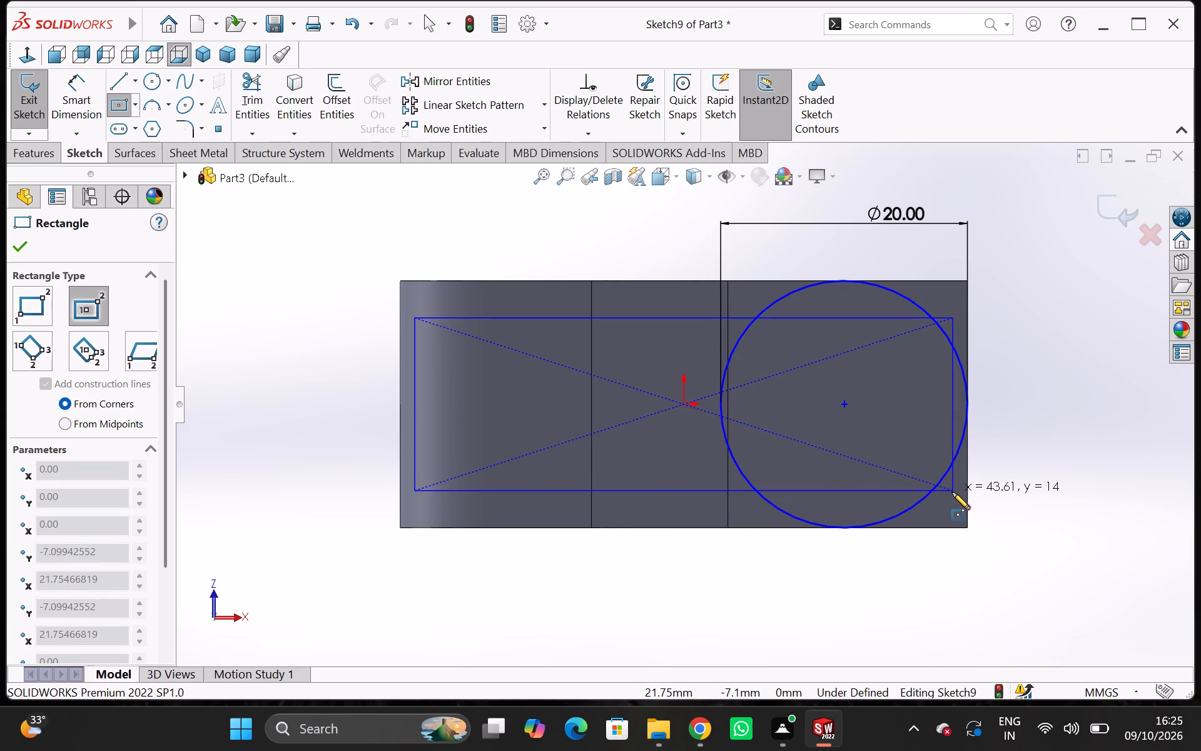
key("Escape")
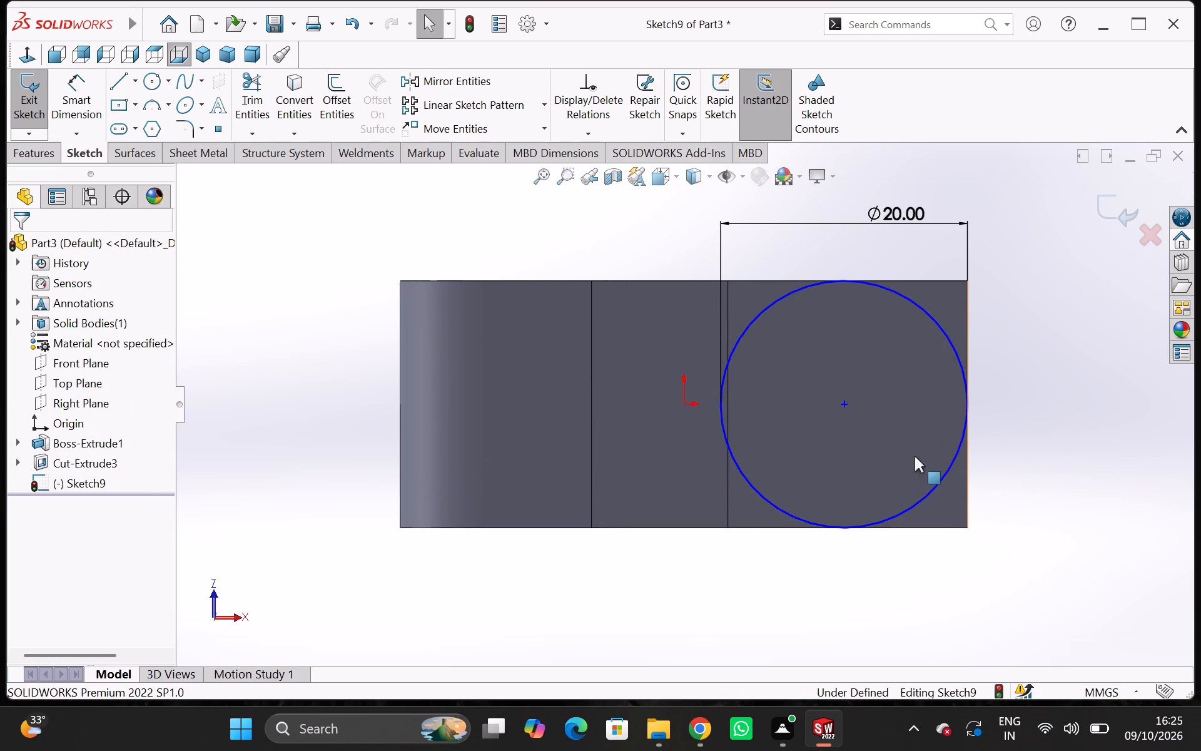
Draw a corner rectangle about 31 × 9 mm from the part's rounded-end edge to inside the circle.
left_click(137, 106)
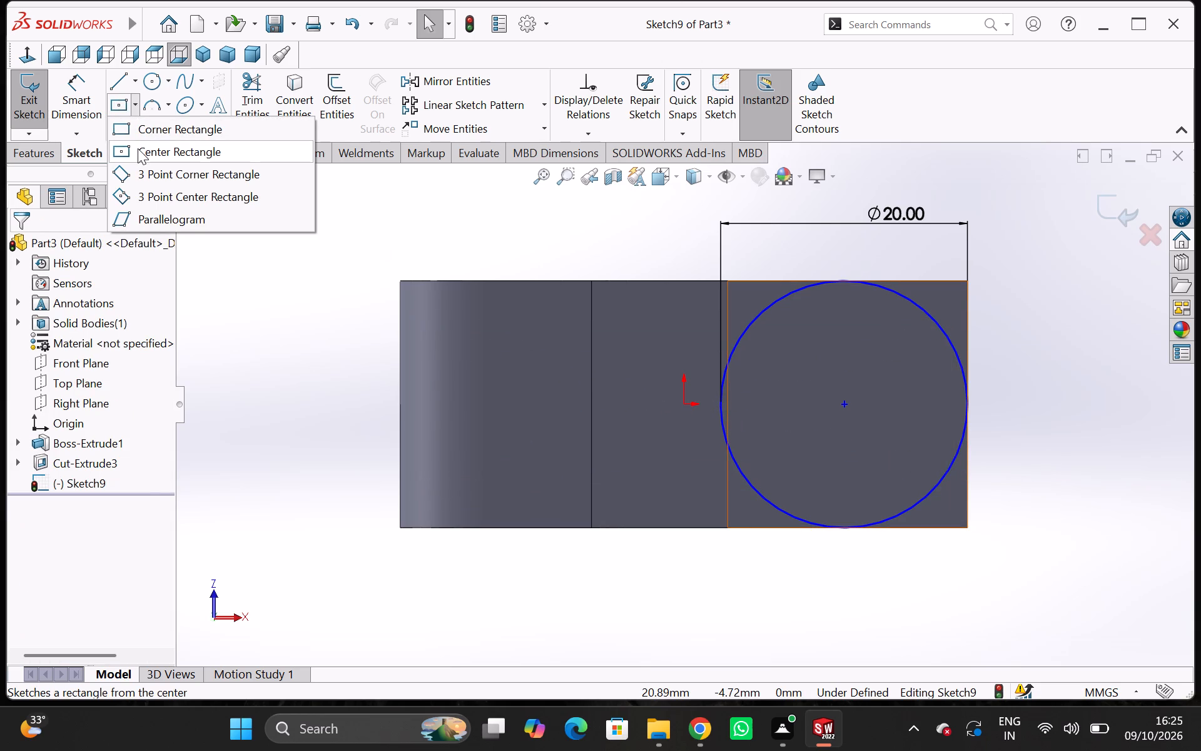
left_click(139, 131)
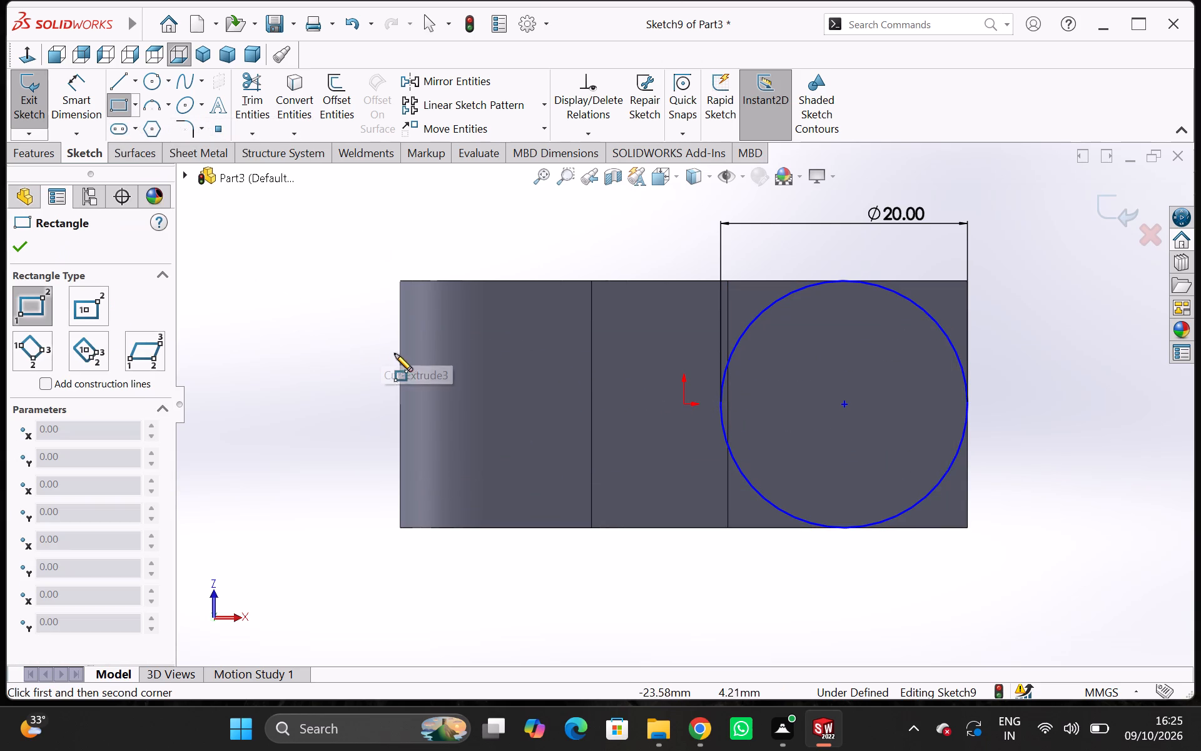
left_click(400, 342)
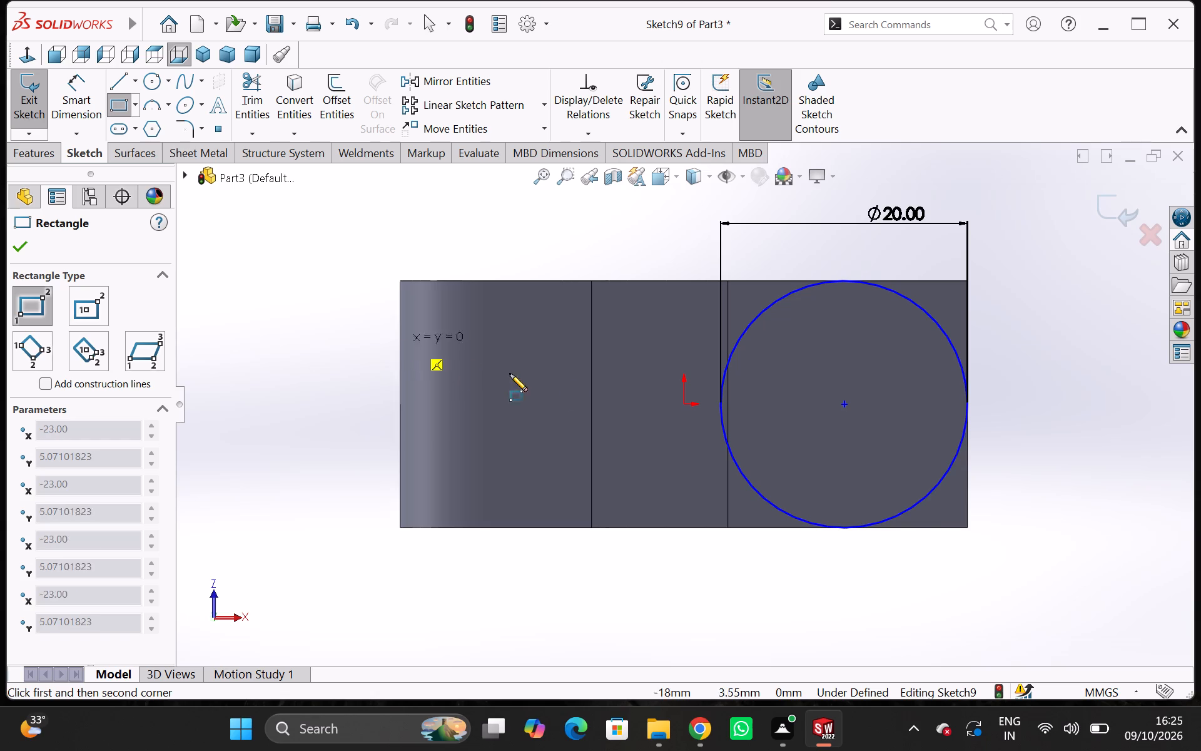
left_click(779, 448)
key("Escape")
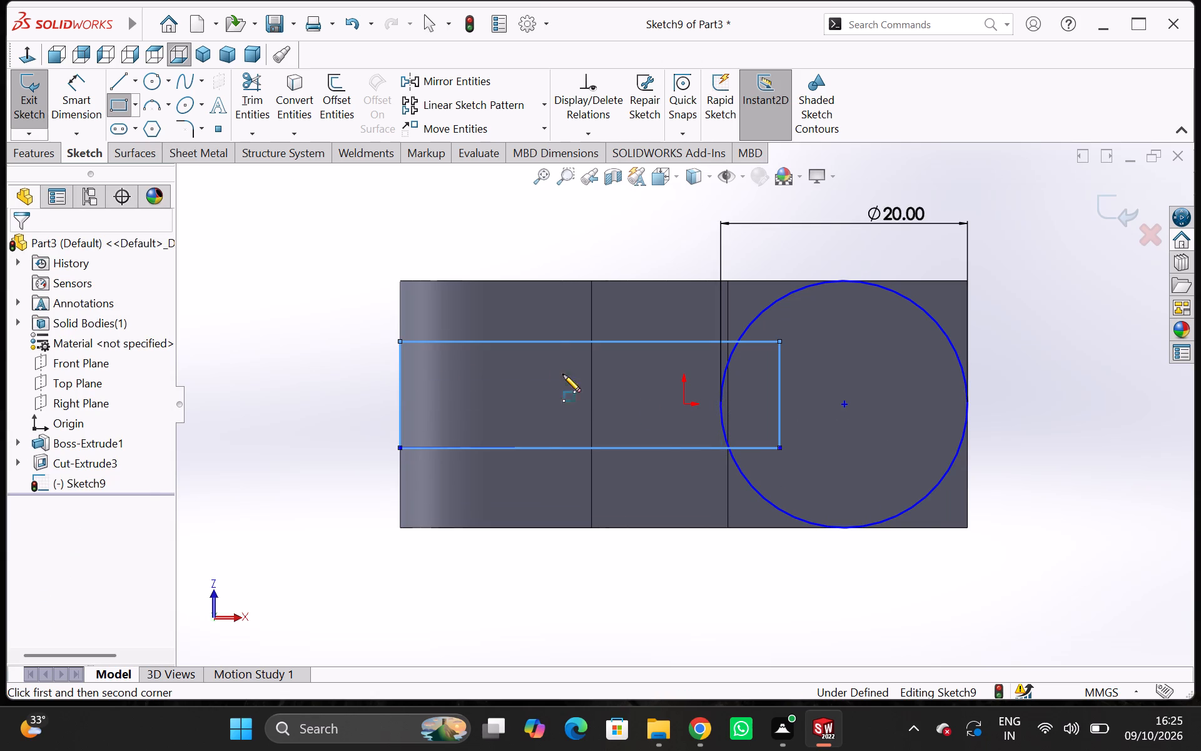
Dimension the distance between the rectangle's two long sides as 10 mm.
left_click(59, 107)
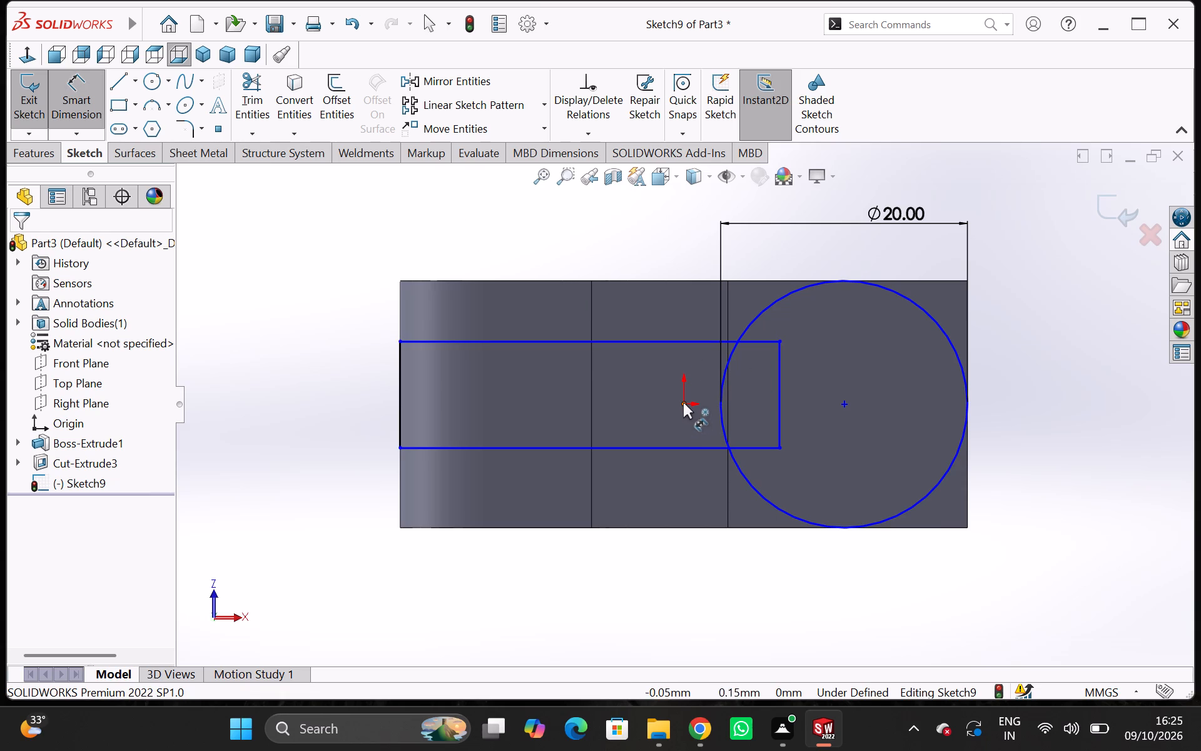
left_click(576, 341)
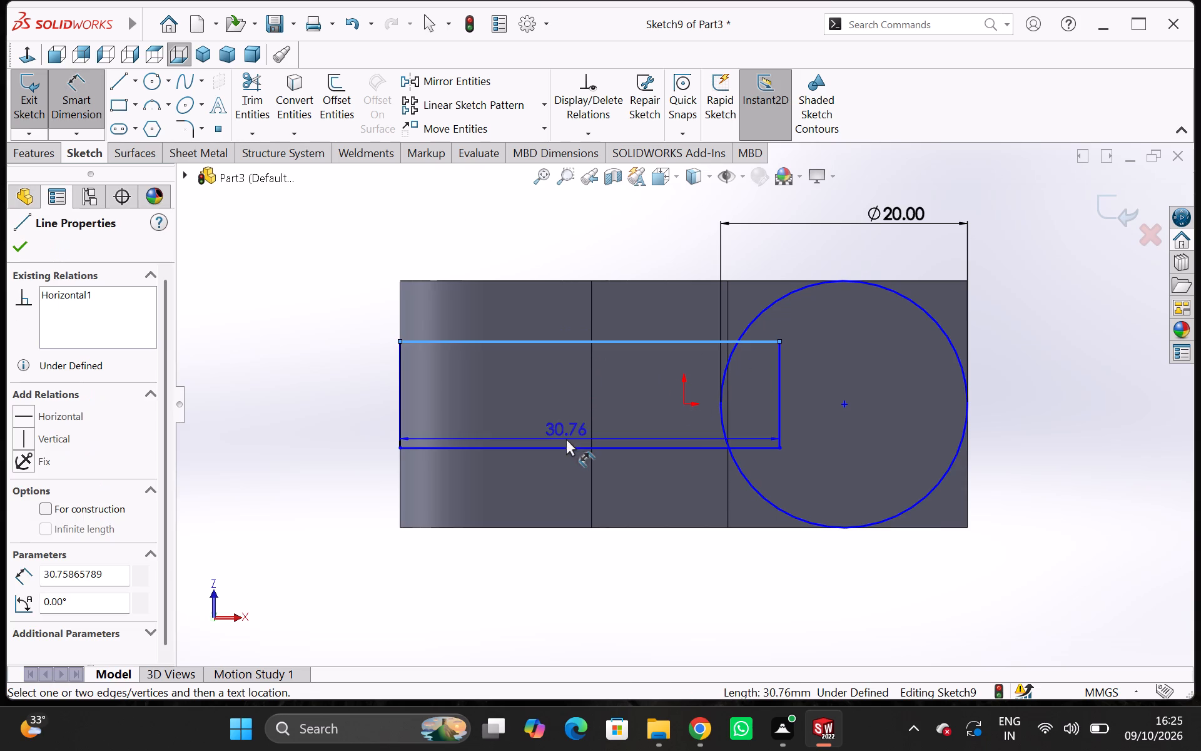
left_click(563, 445)
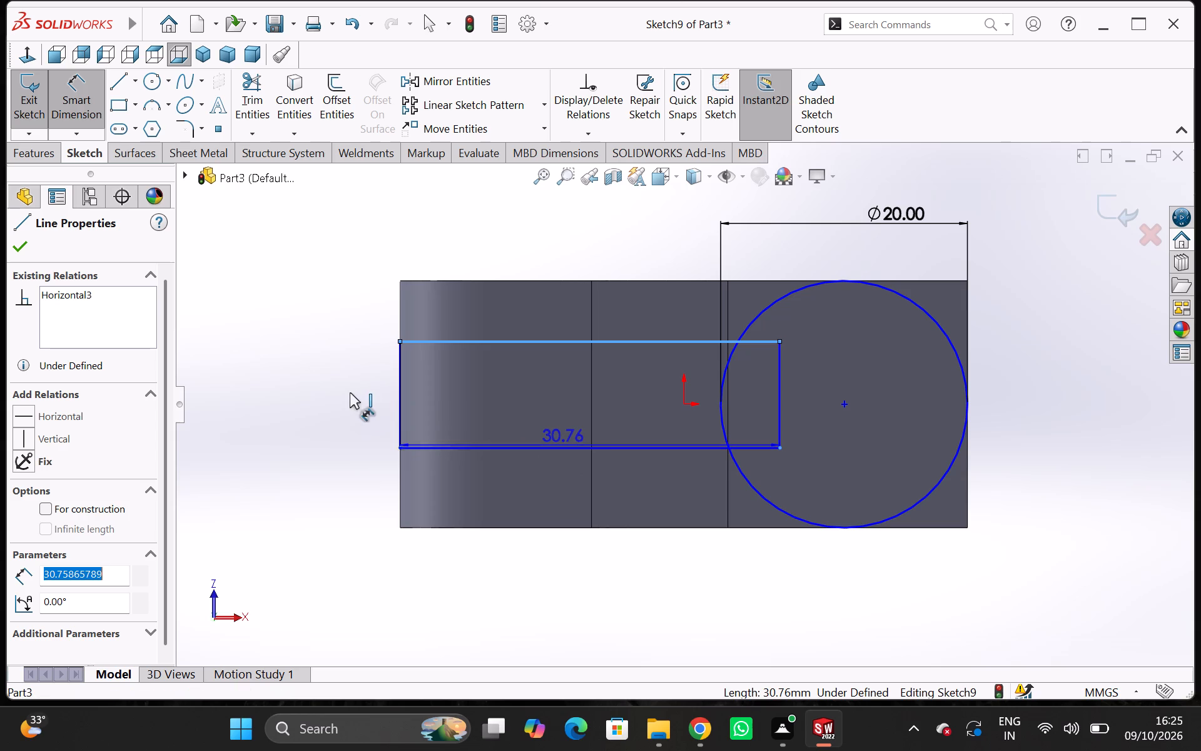
left_click(354, 403)
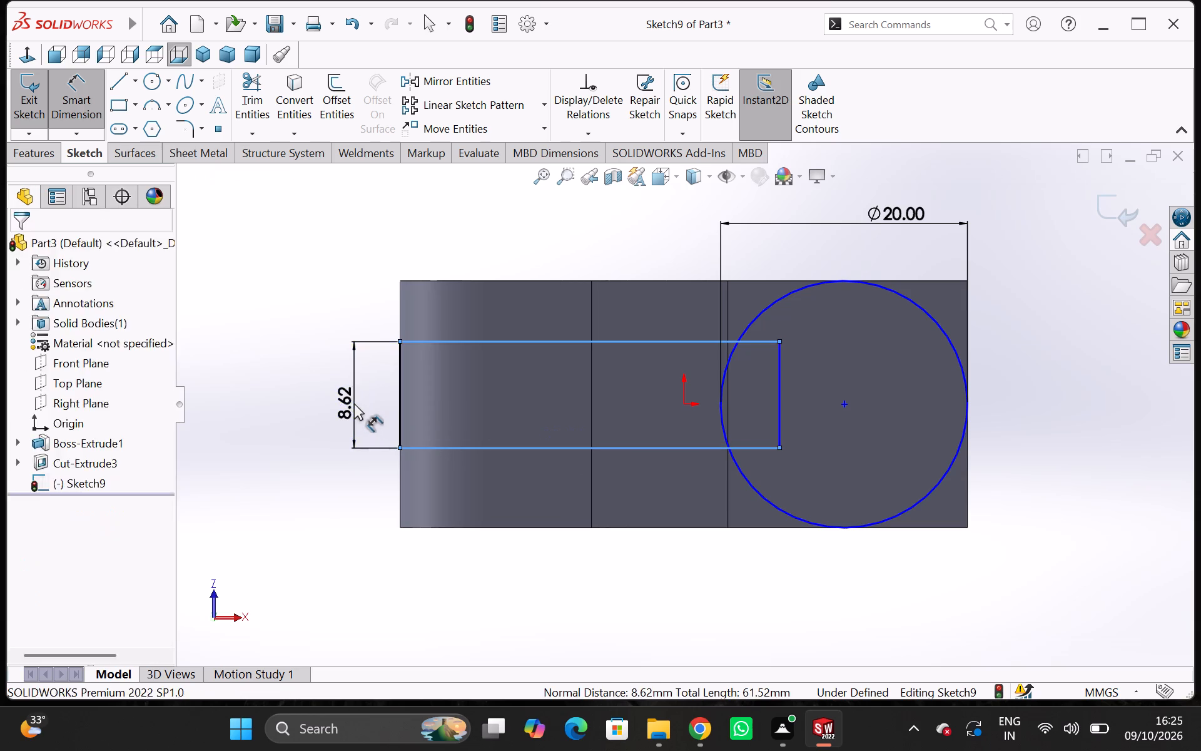
type("10")
key("Return")
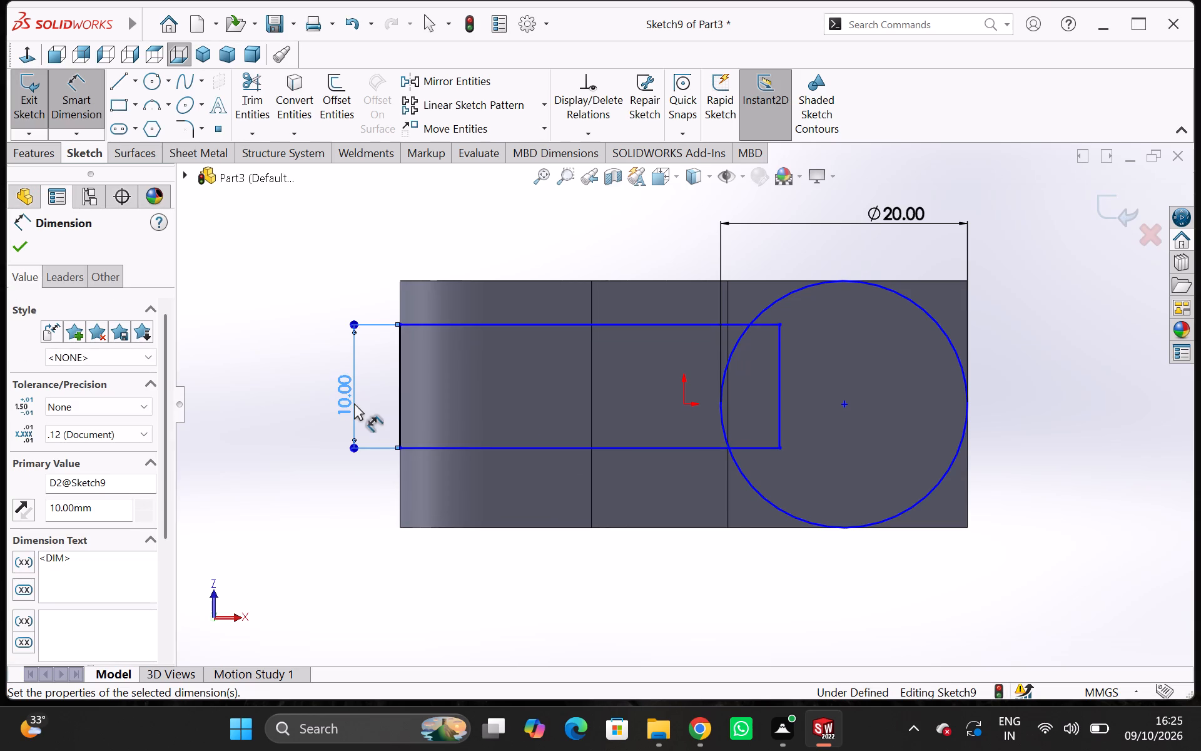
Dimension the distance from the origin to the rectangle's lower long side as 5 mm.
left_click(683, 402)
left_click(686, 449)
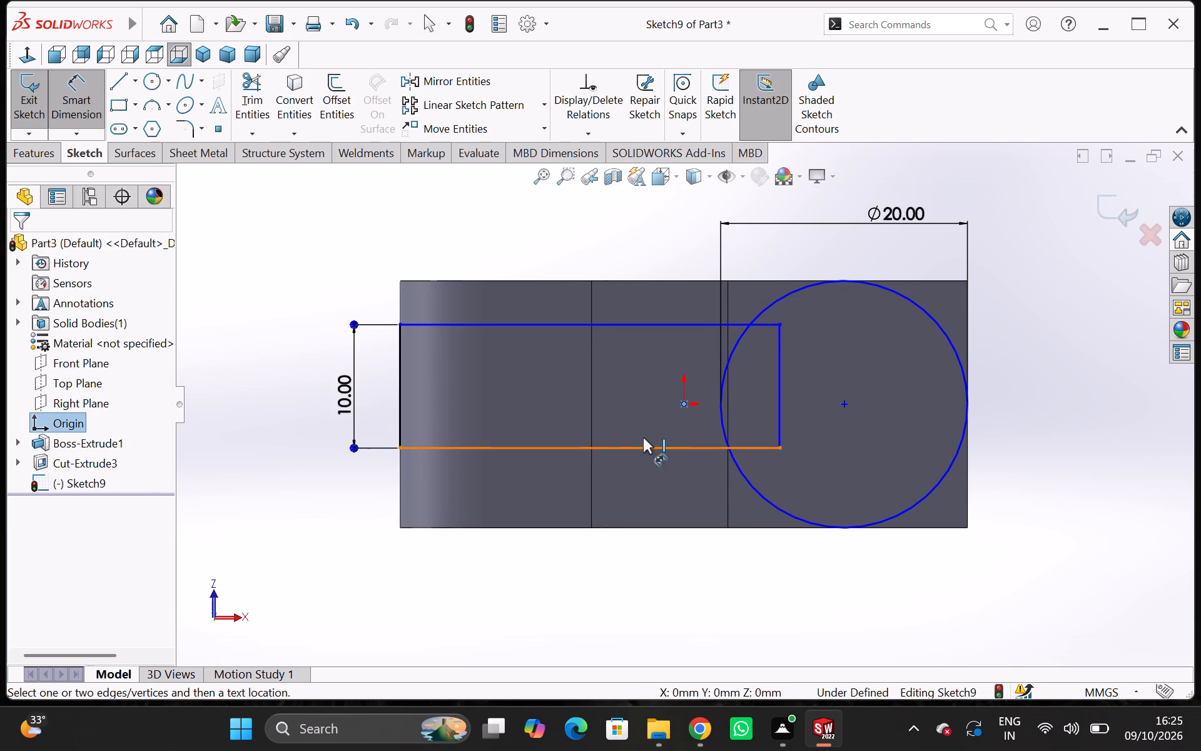
left_click(511, 404)
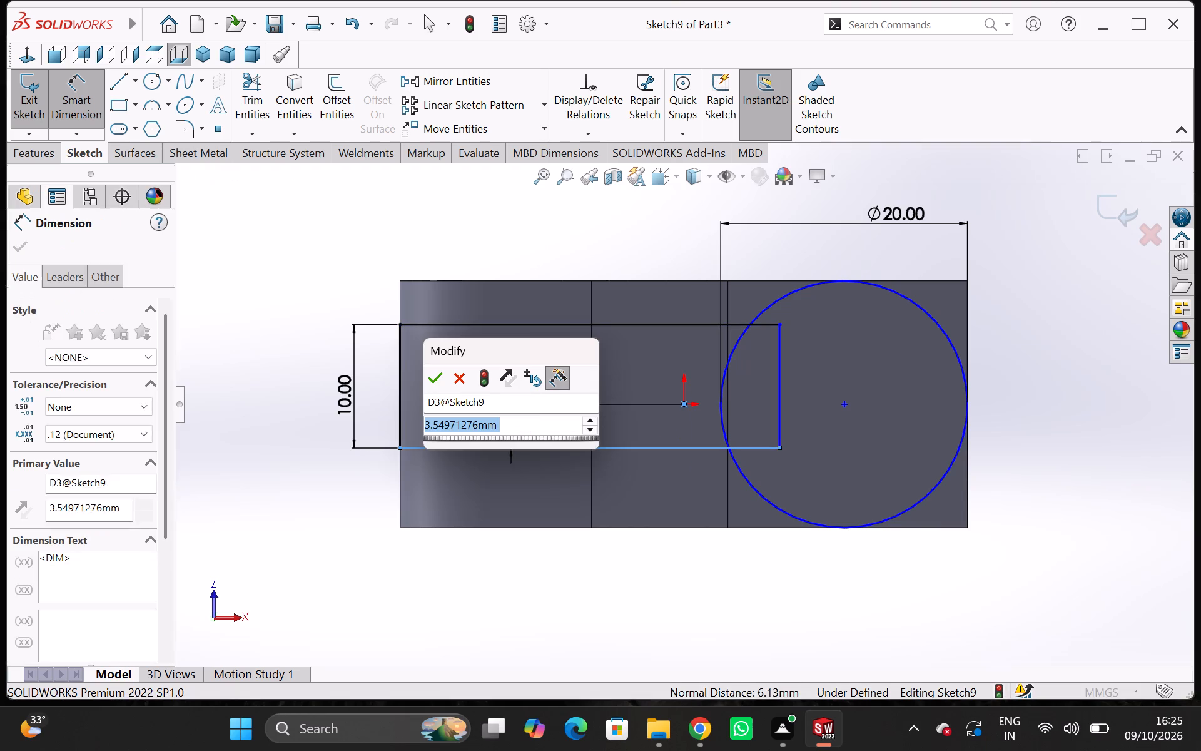
key("5")
key("Return")
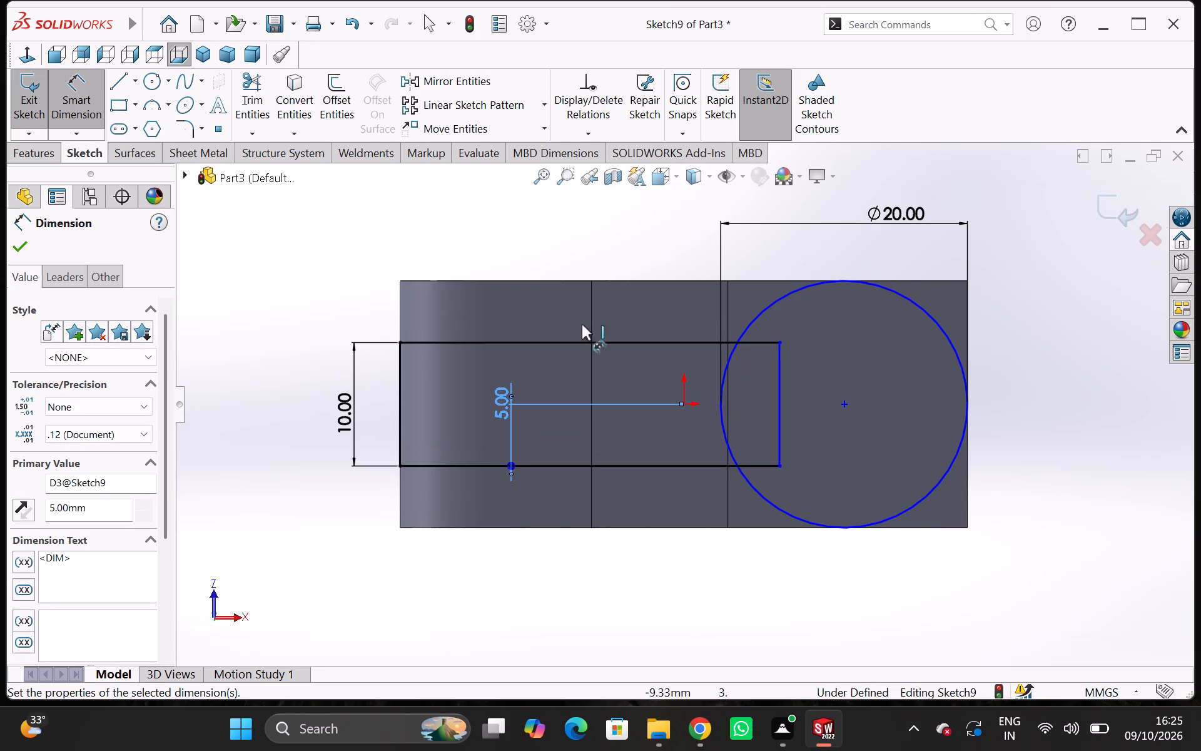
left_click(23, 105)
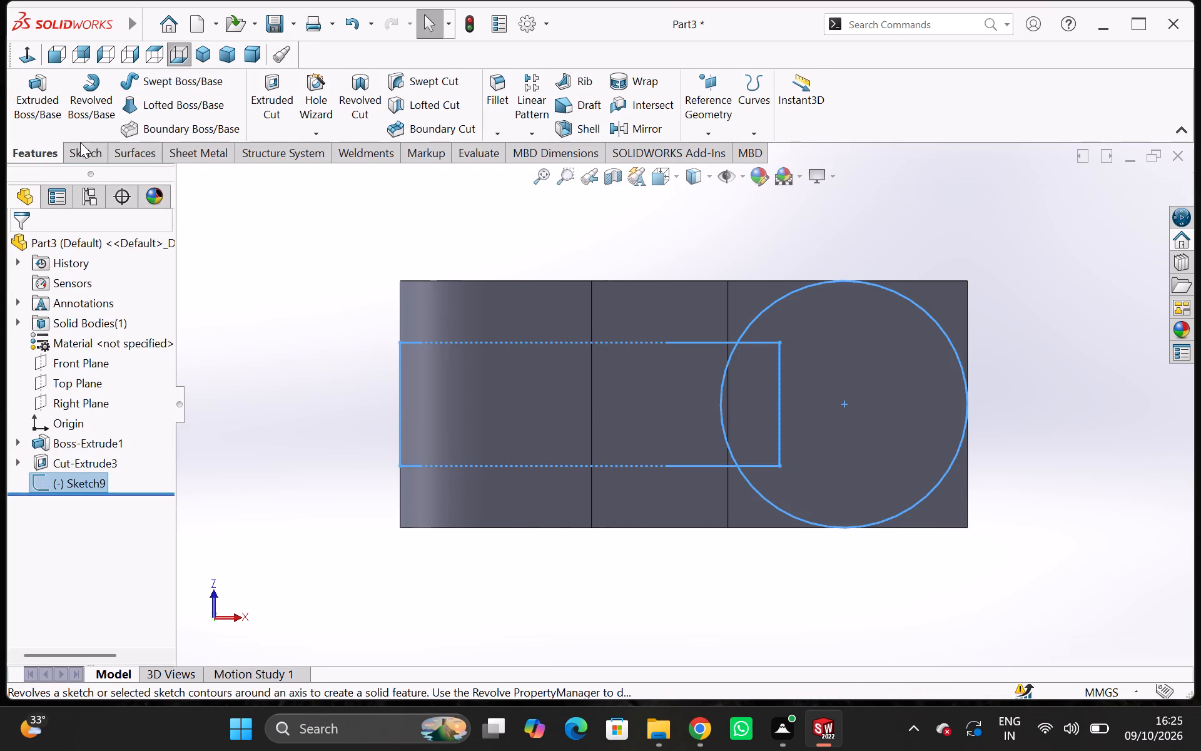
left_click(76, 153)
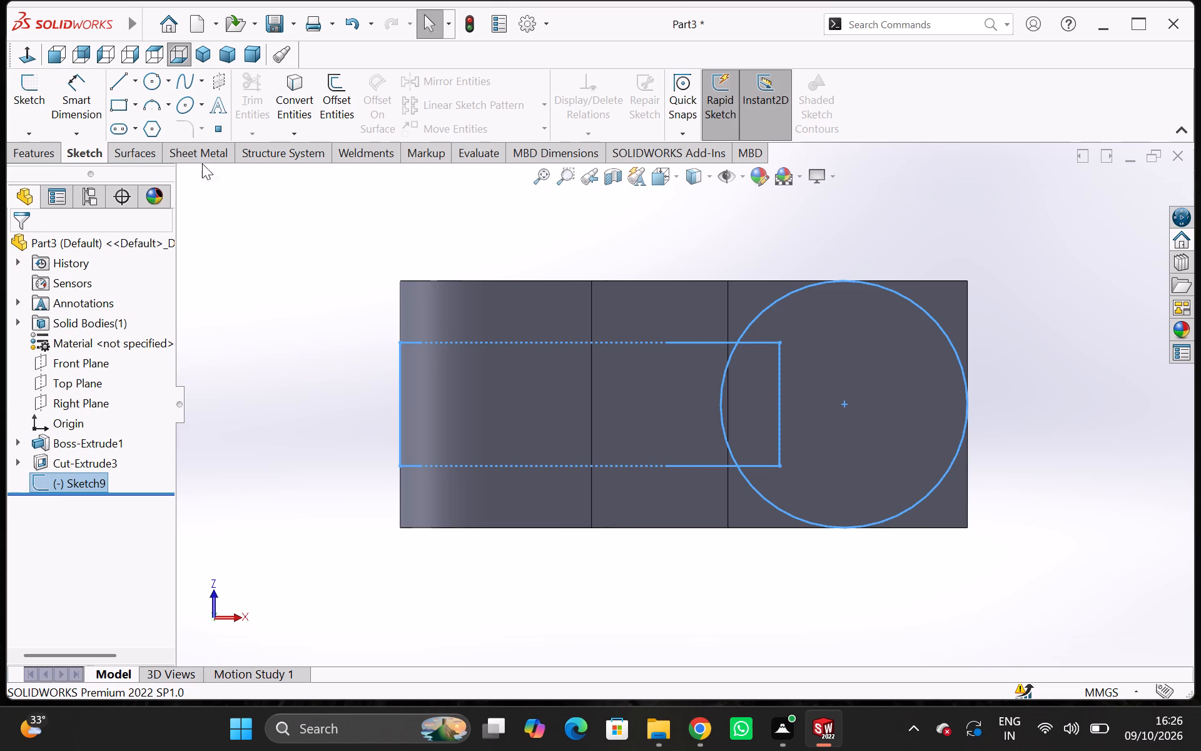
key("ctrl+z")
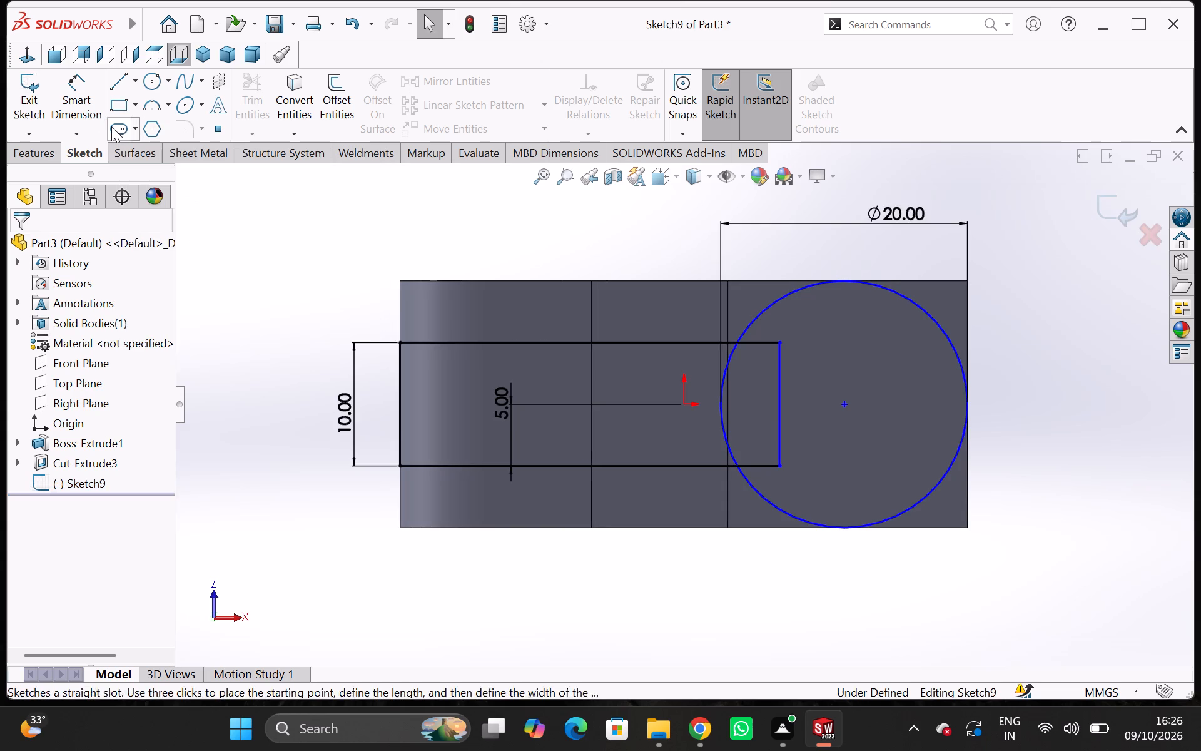
Trim away the rectangle segments inside the 20 mm circle and the circle's arc between the strip's long sides.
left_click(253, 111)
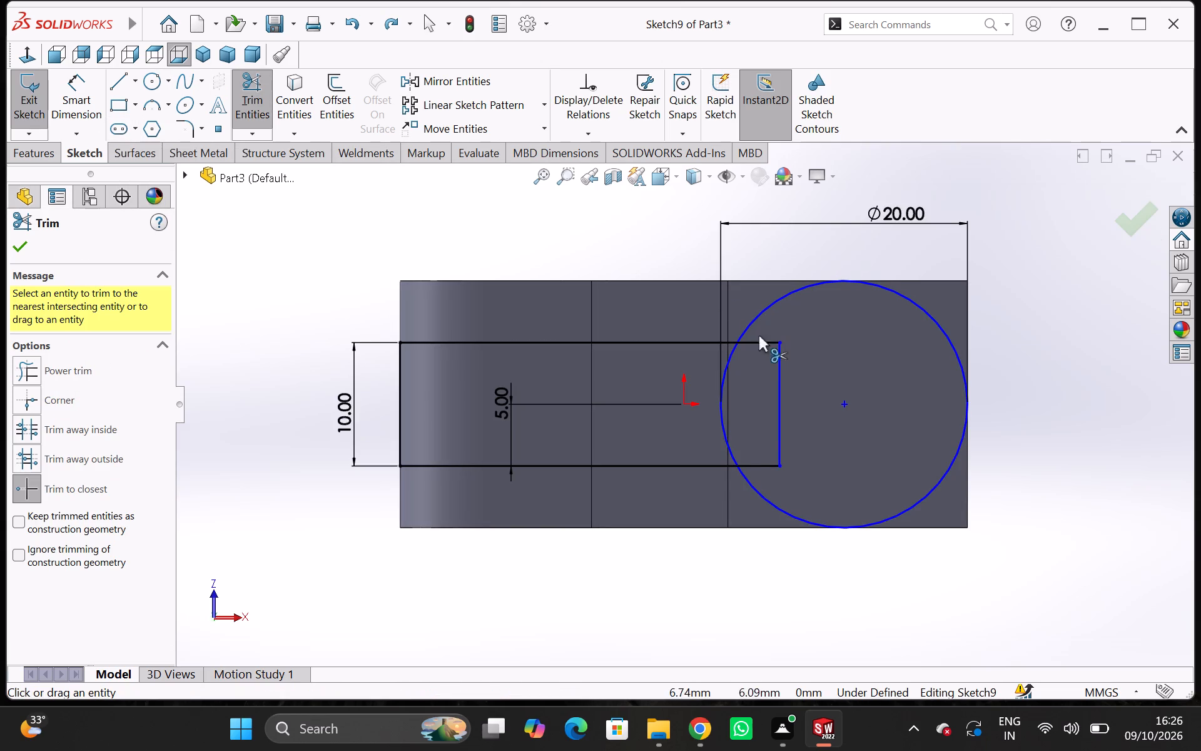
left_click(751, 343)
left_click(783, 373)
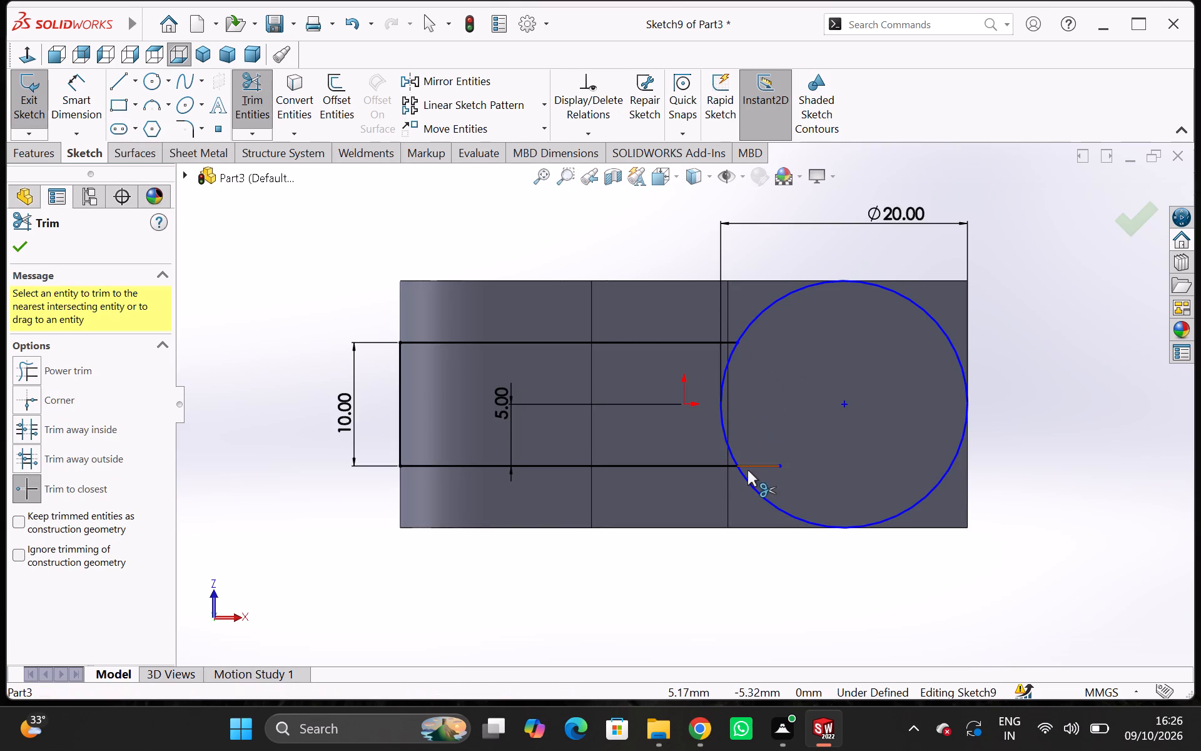
left_click(763, 465)
left_click(726, 428)
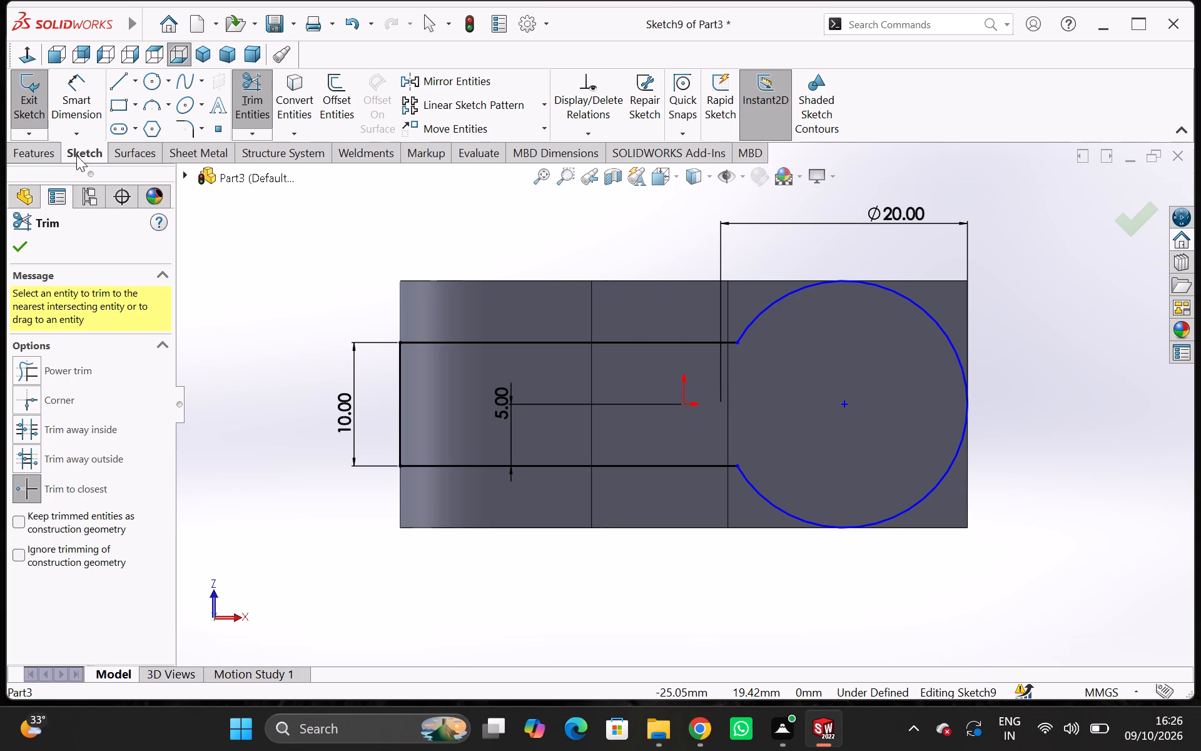
Add 20 mm radius sketch fillets at both junctions between the strip's long sides and the circular arc.
left_click(178, 134)
left_click(671, 345)
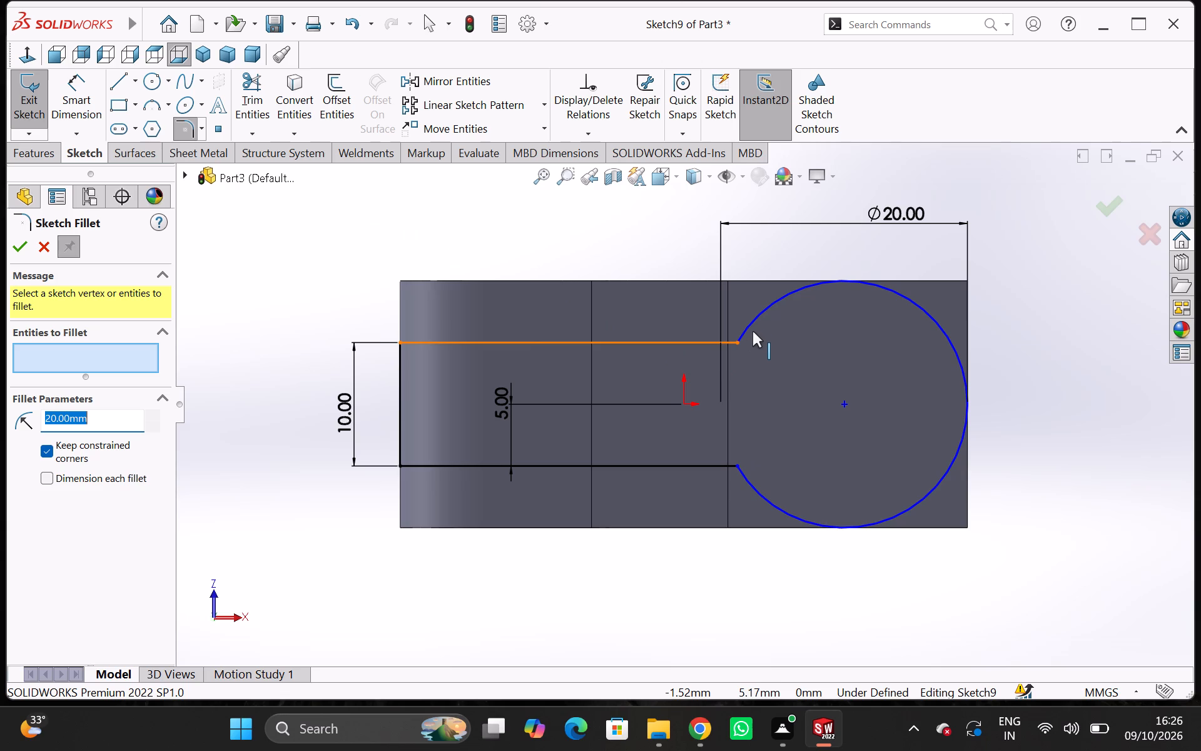
left_click(753, 320)
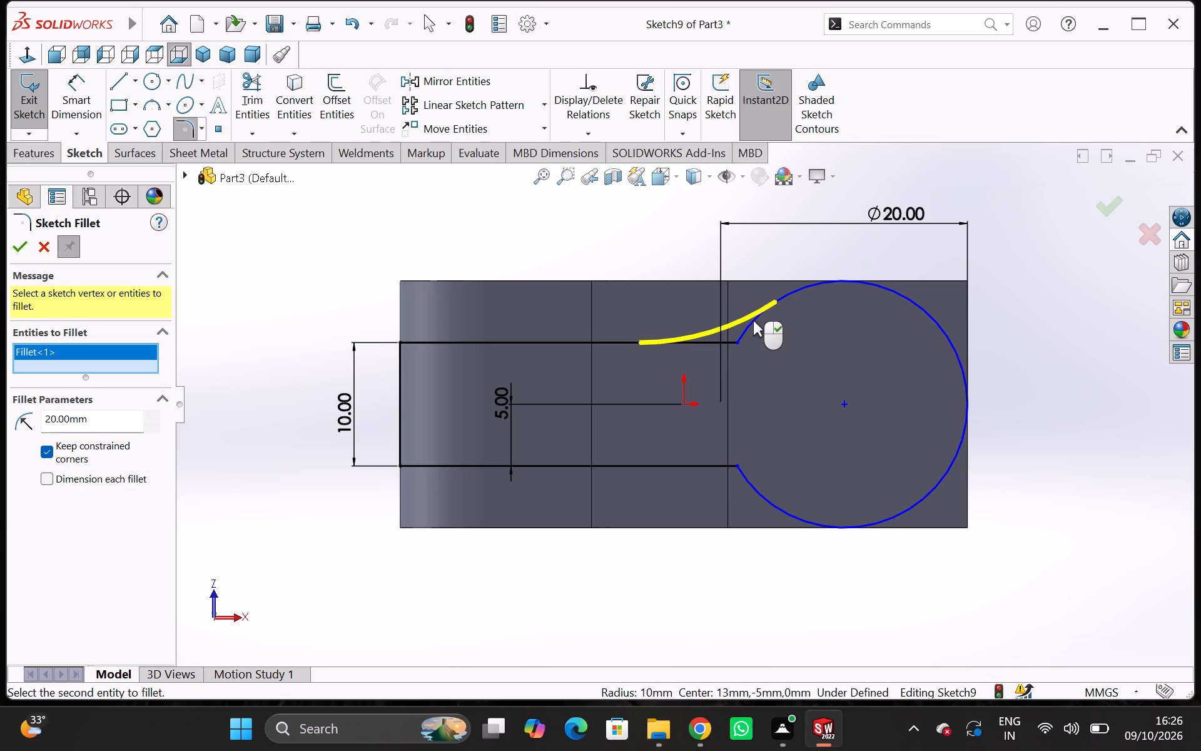
left_click(669, 464)
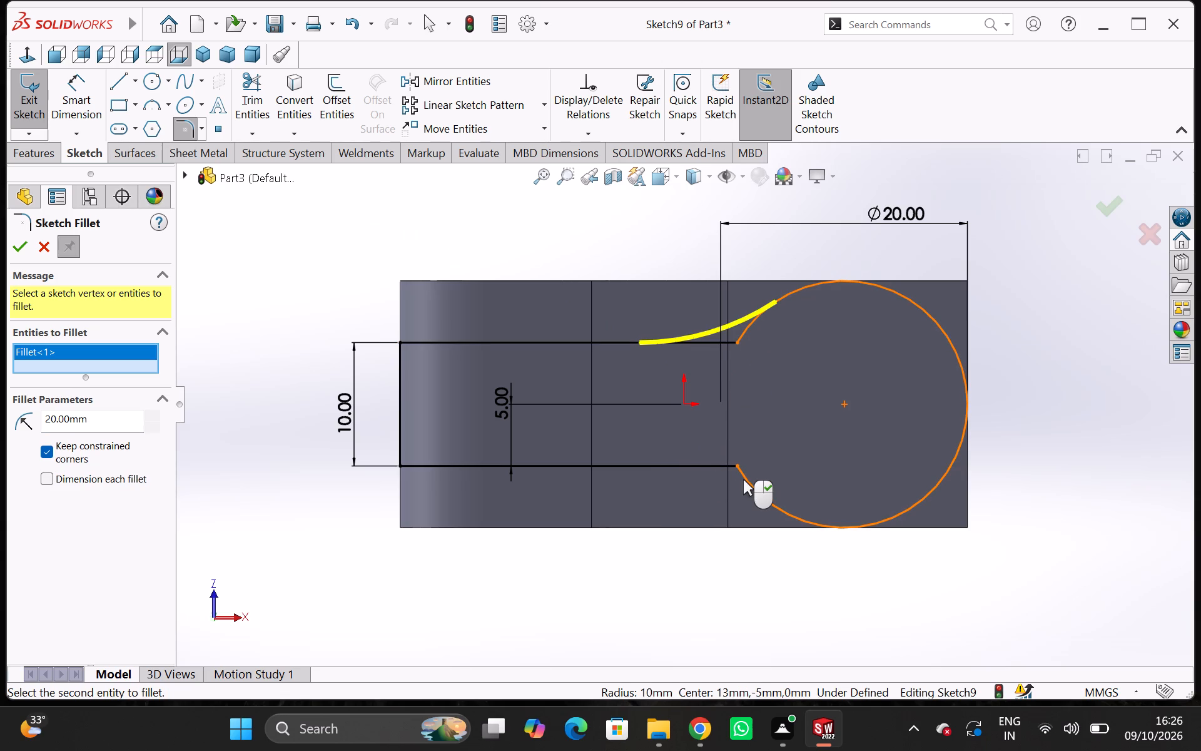
left_click(749, 481)
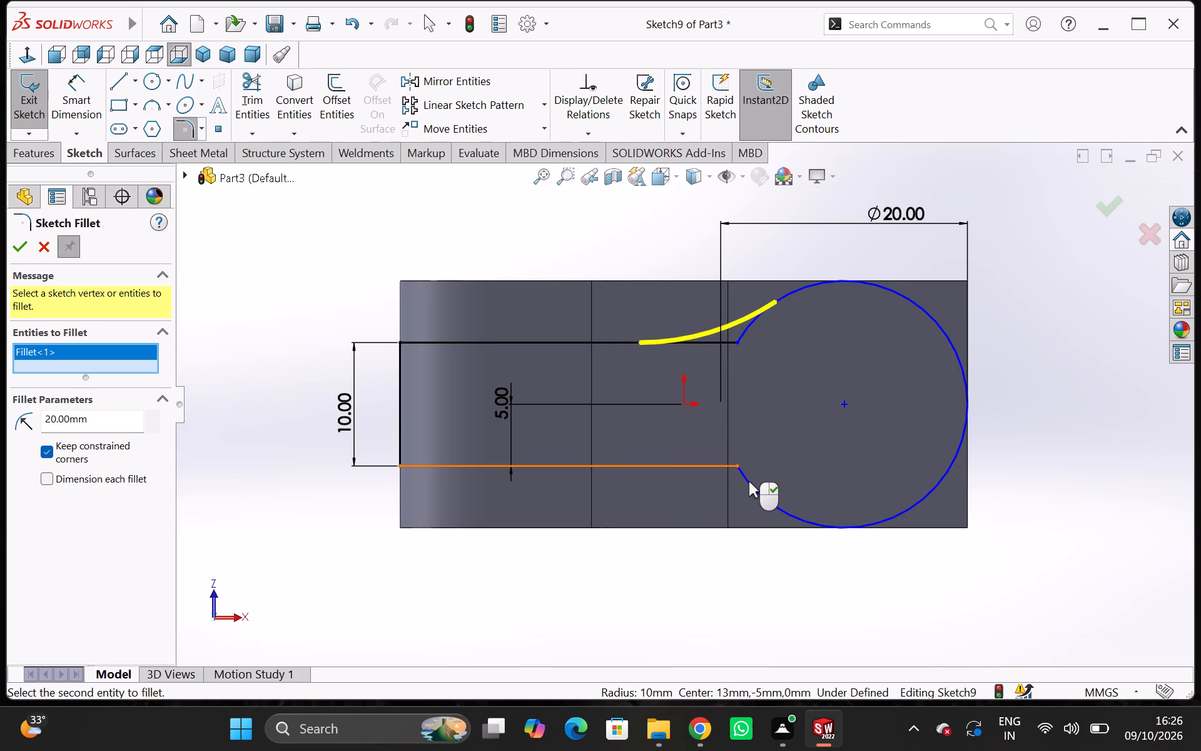
left_click(22, 245)
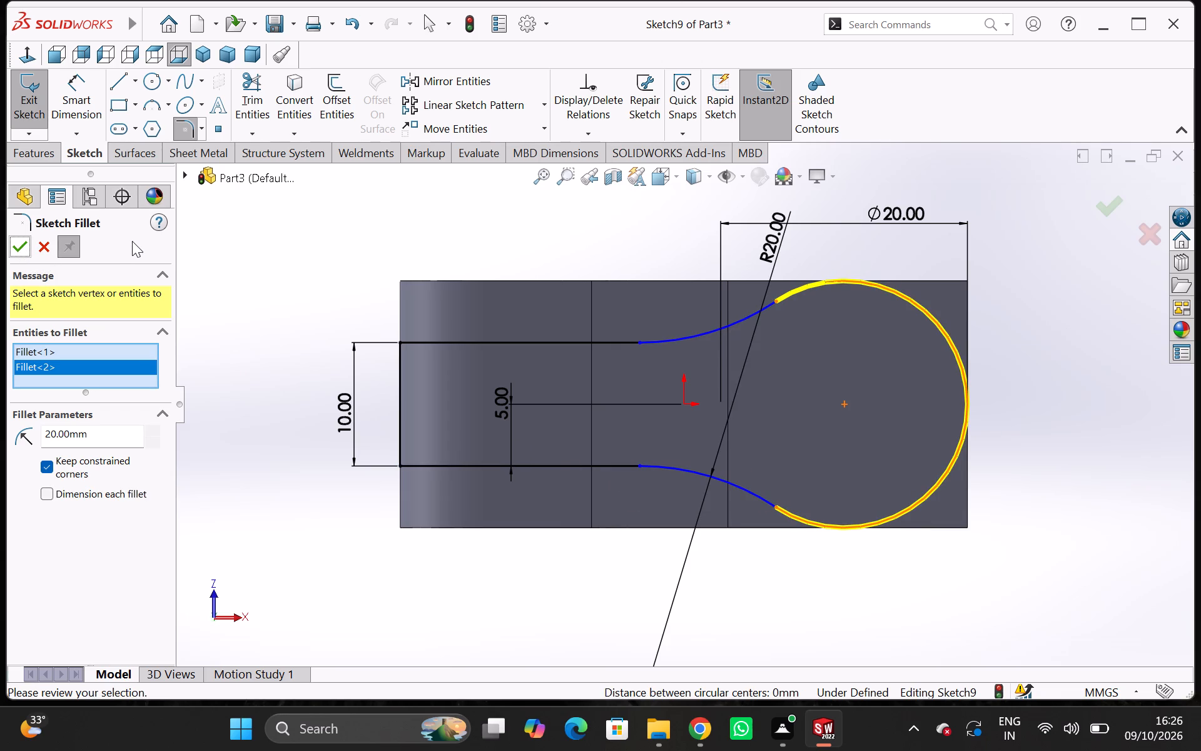
Draw a circle about 14 mm in diameter, concentric with the large arc.
left_click(145, 86)
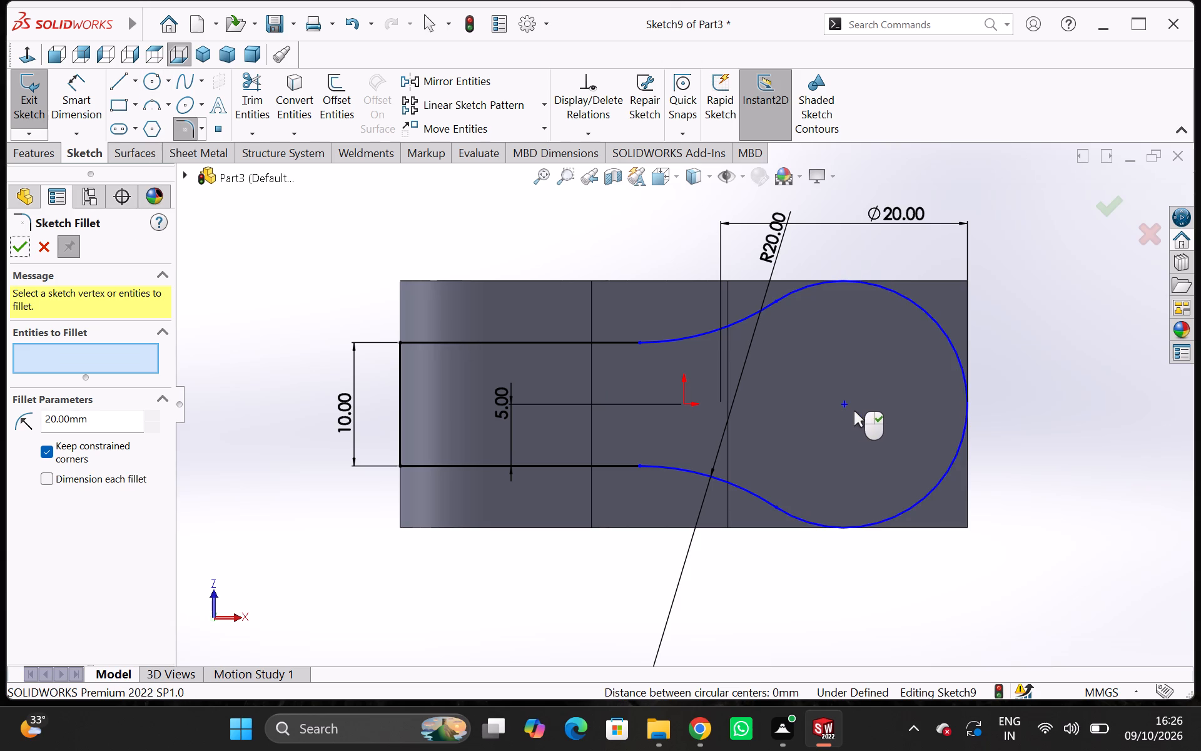
left_click(155, 81)
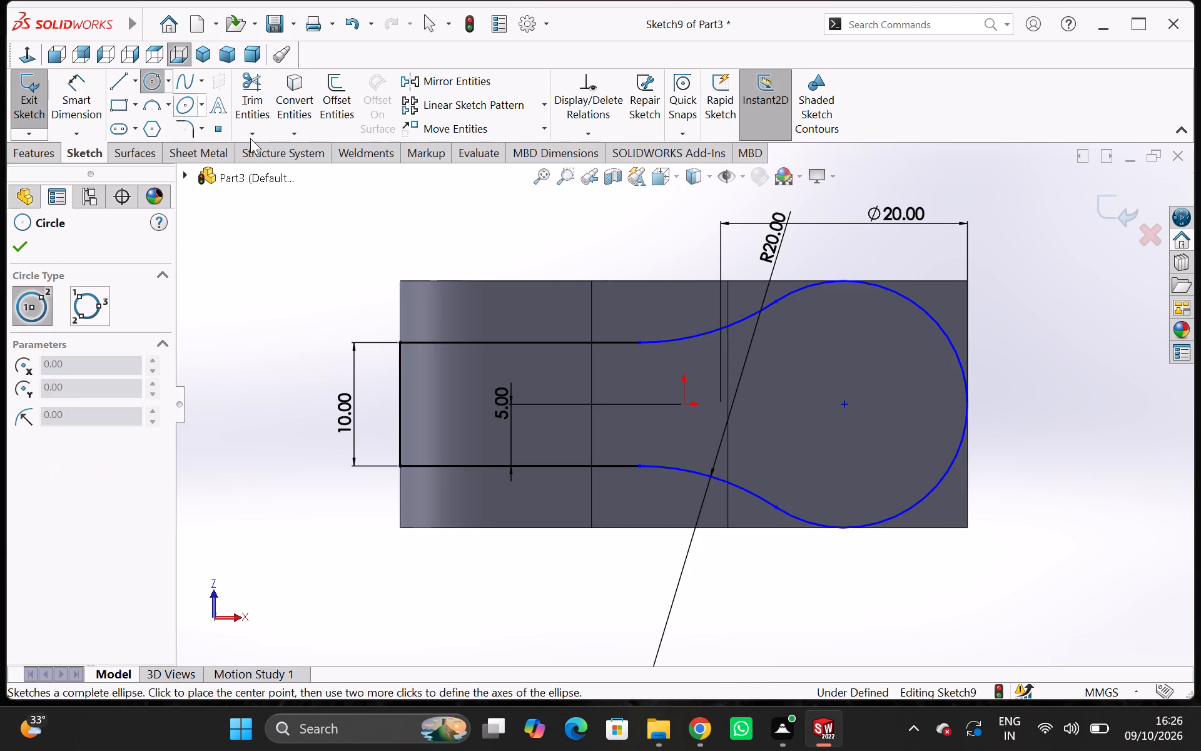
left_click(848, 404)
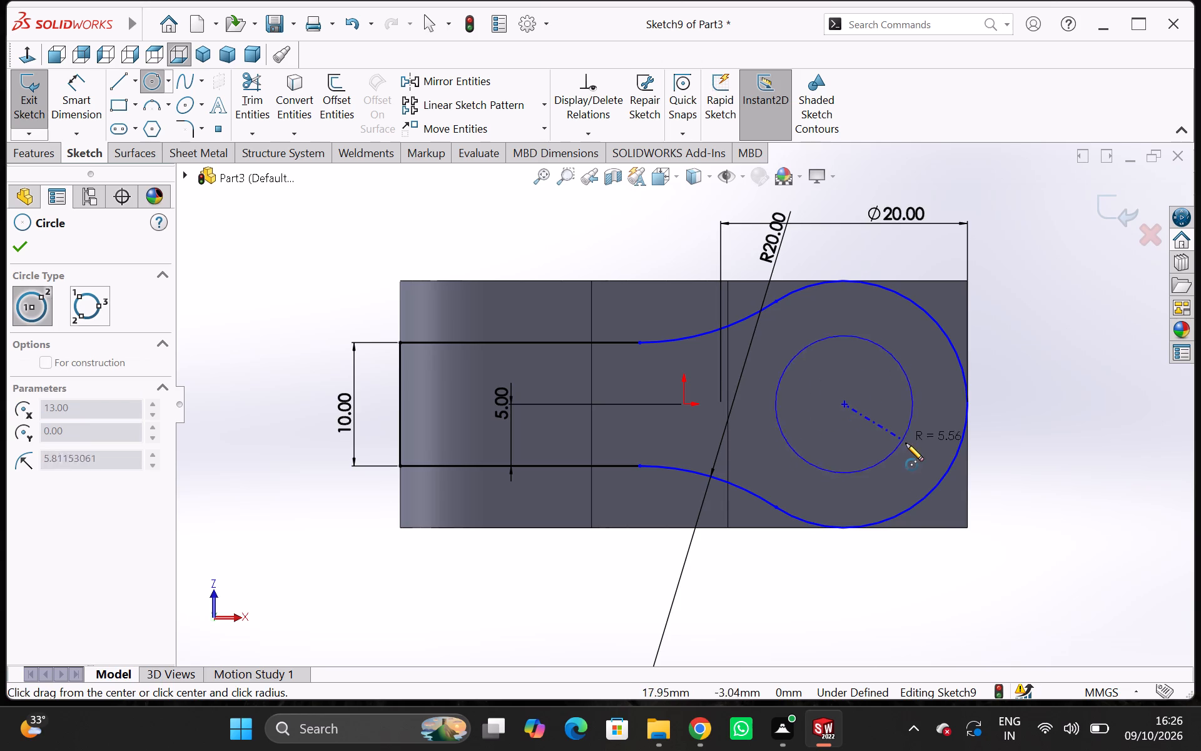
left_click(913, 456)
Dimension the inner circle's diameter as 14 mm.
left_click(61, 94)
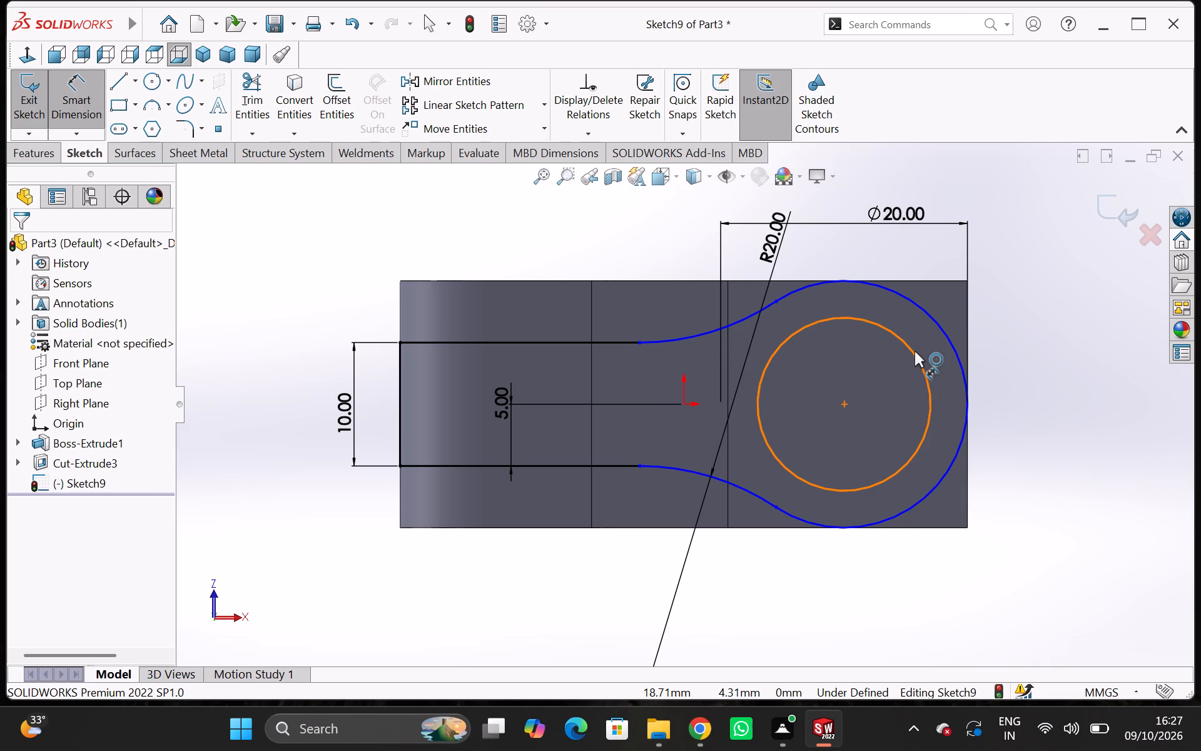
left_click(915, 351)
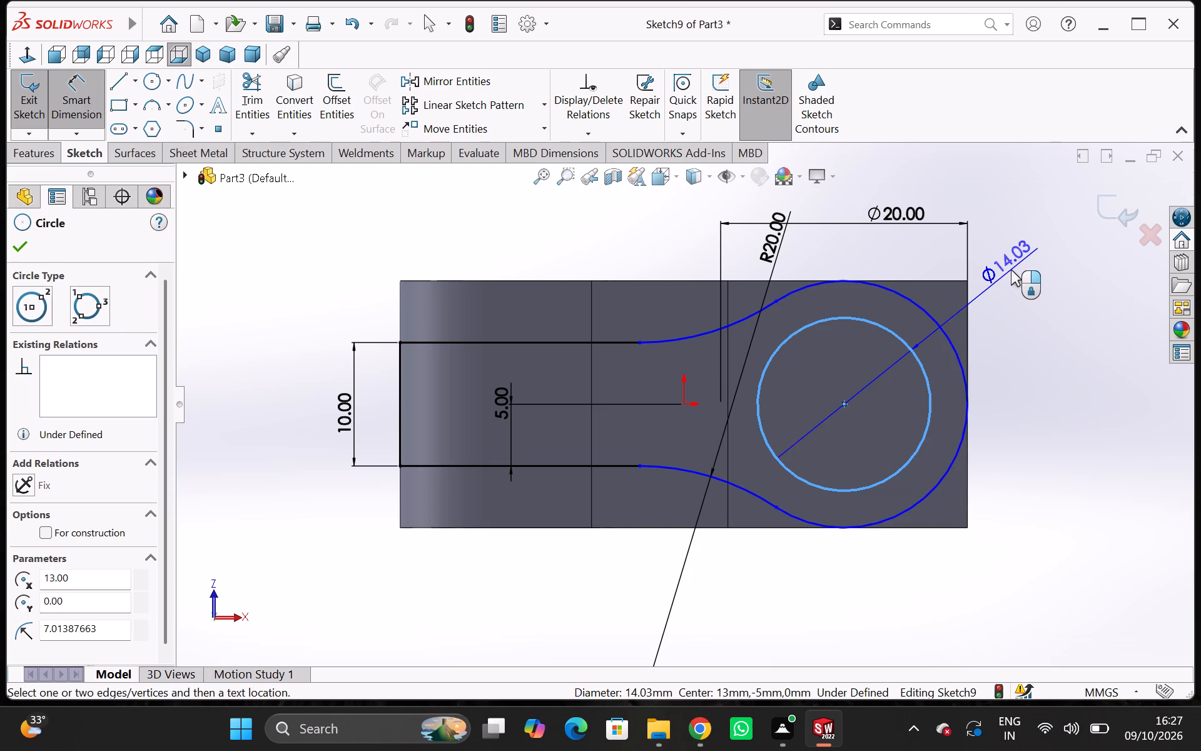
left_click(1011, 270)
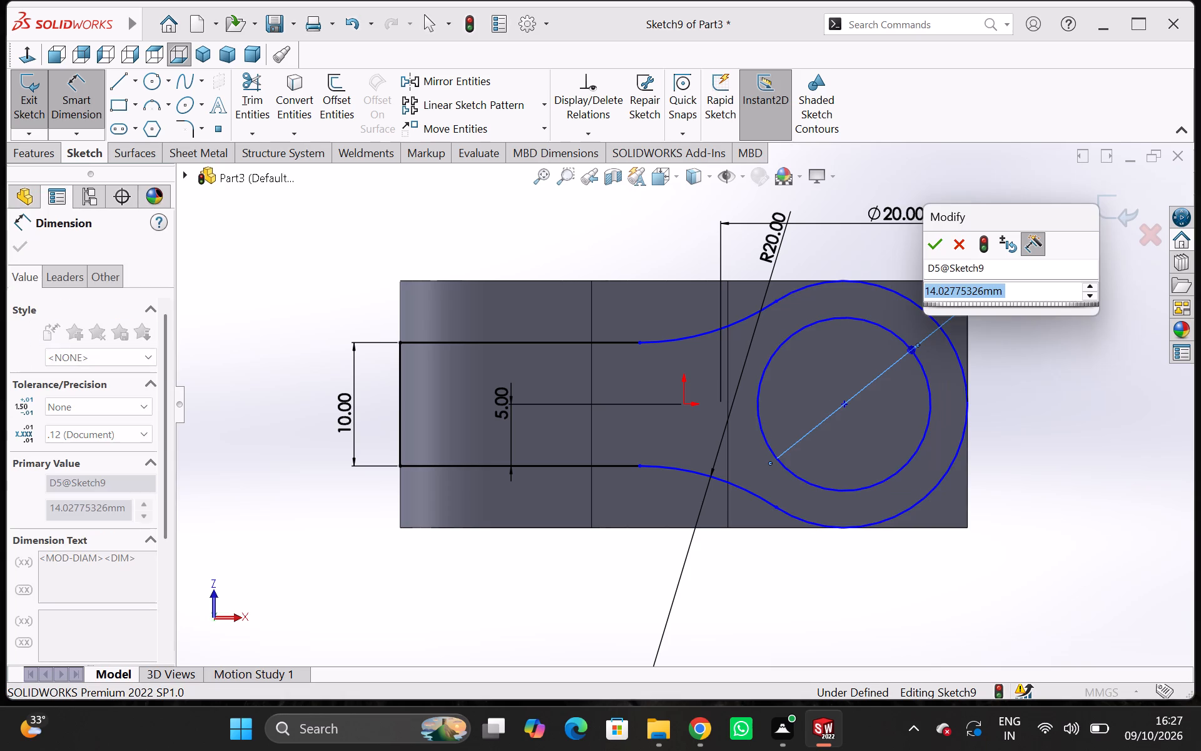
key("1")
key("4")
key("Return")
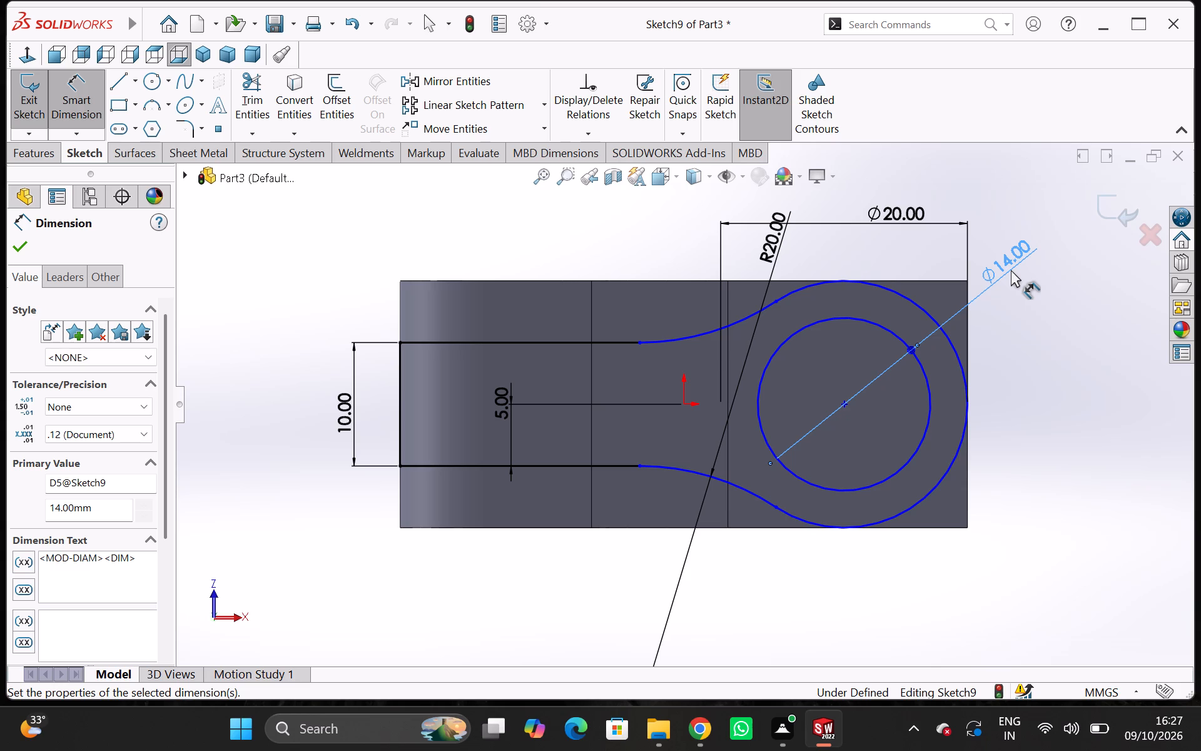
Draw a corner rectangle about 55 mm long enclosing the whole part outline and exit the sketch.
left_click(123, 102)
left_click(361, 214)
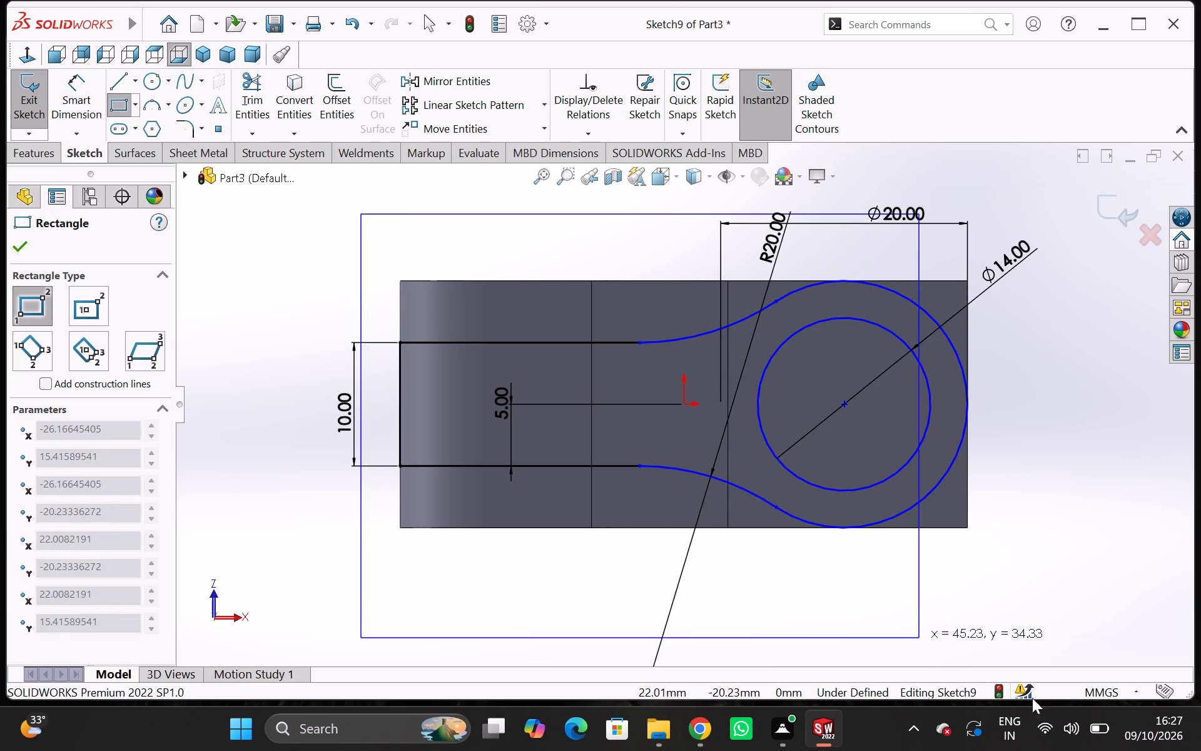
left_click(1041, 566)
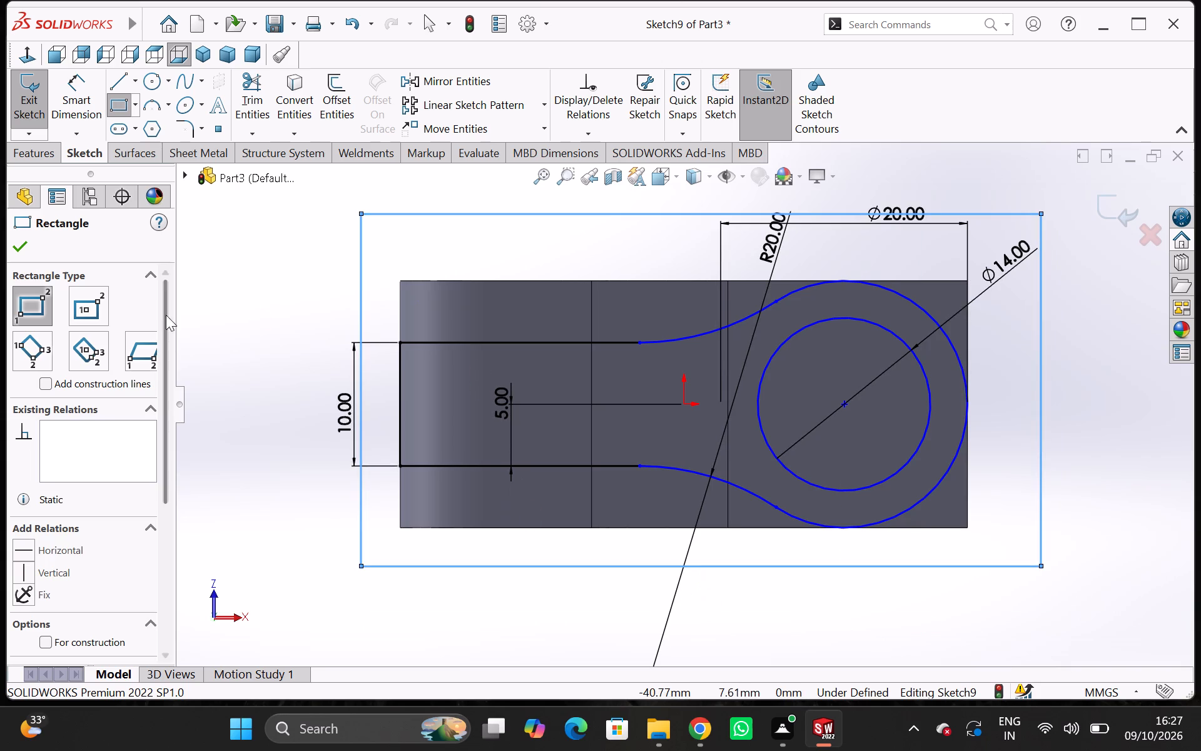
left_click(32, 120)
Start an Extruded Cut from the finished sketch, picking its outer rectangle.
left_click(44, 156)
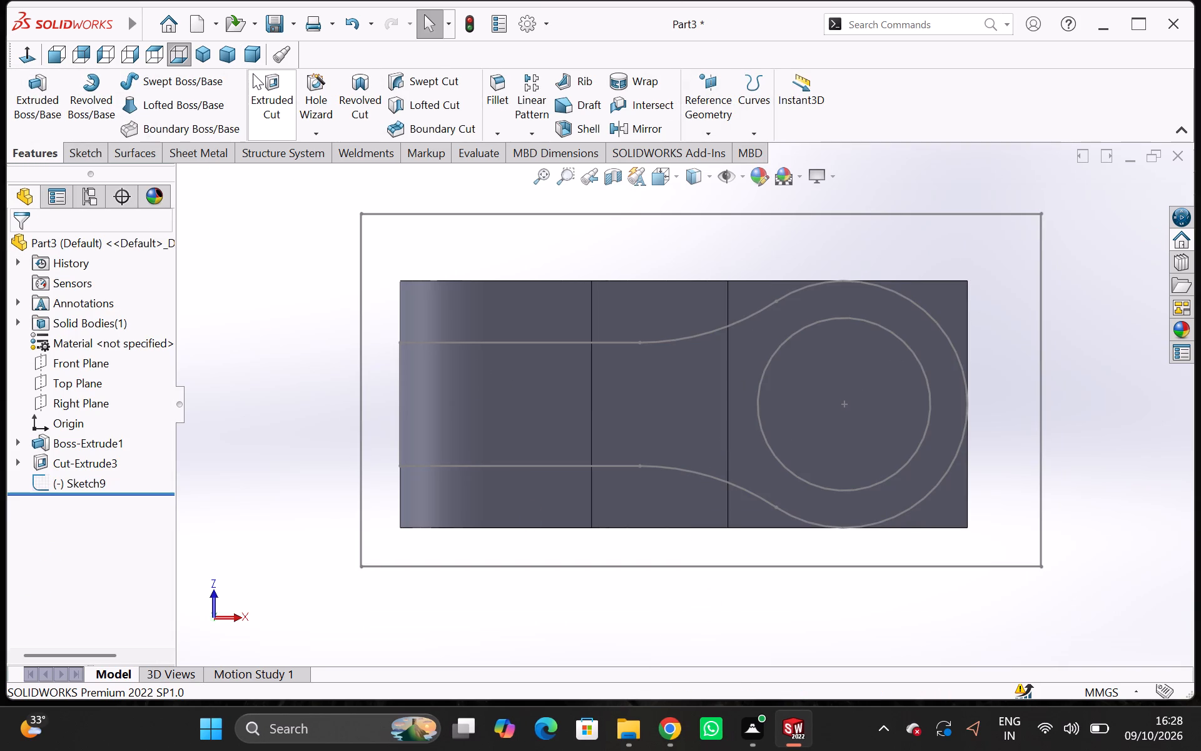
left_click(275, 103)
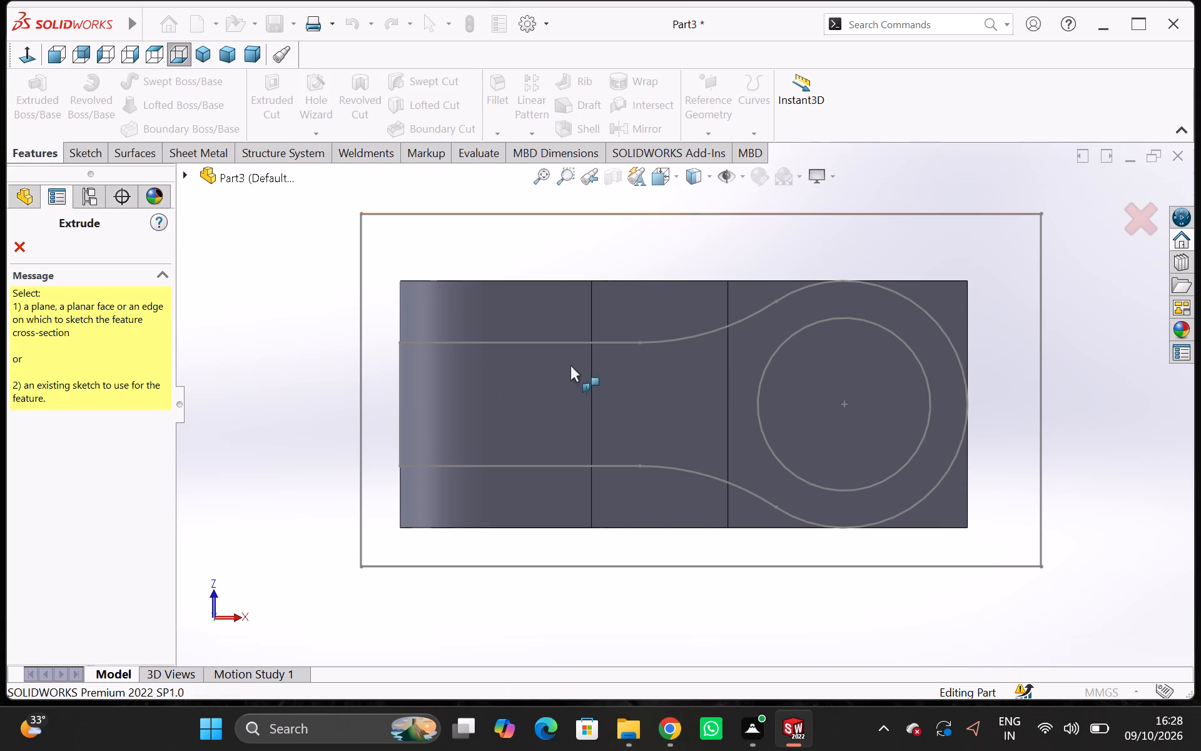
left_click(559, 213)
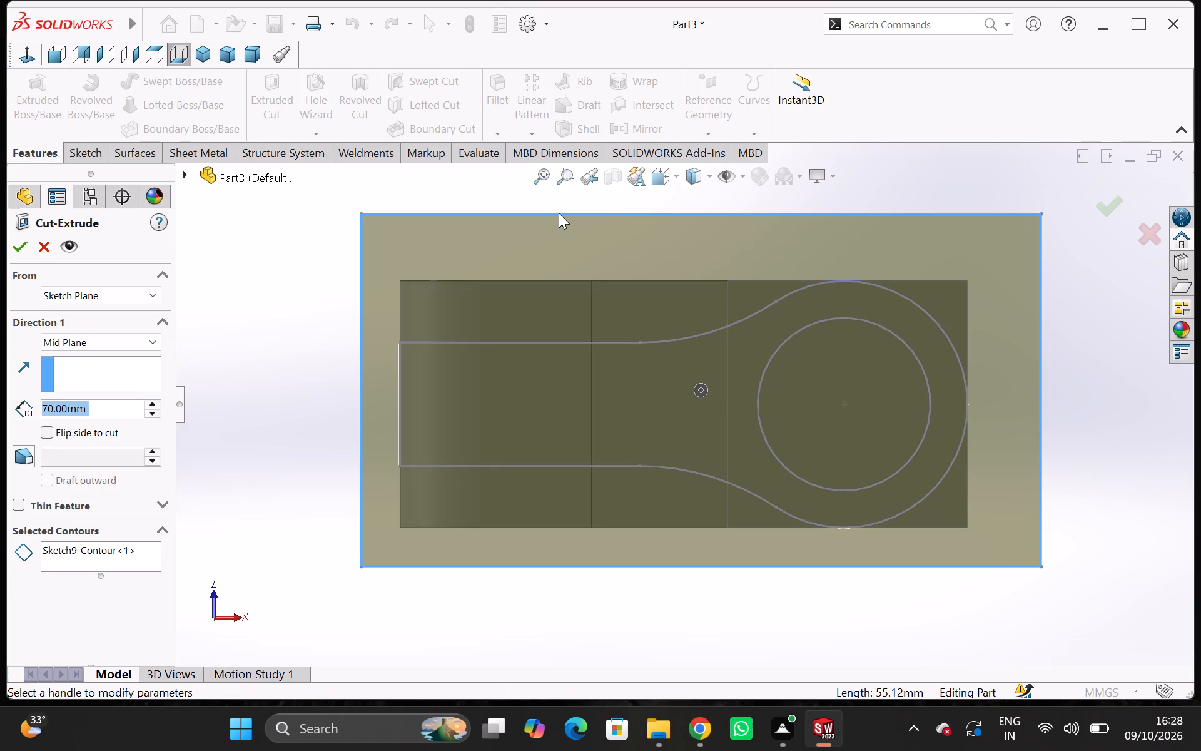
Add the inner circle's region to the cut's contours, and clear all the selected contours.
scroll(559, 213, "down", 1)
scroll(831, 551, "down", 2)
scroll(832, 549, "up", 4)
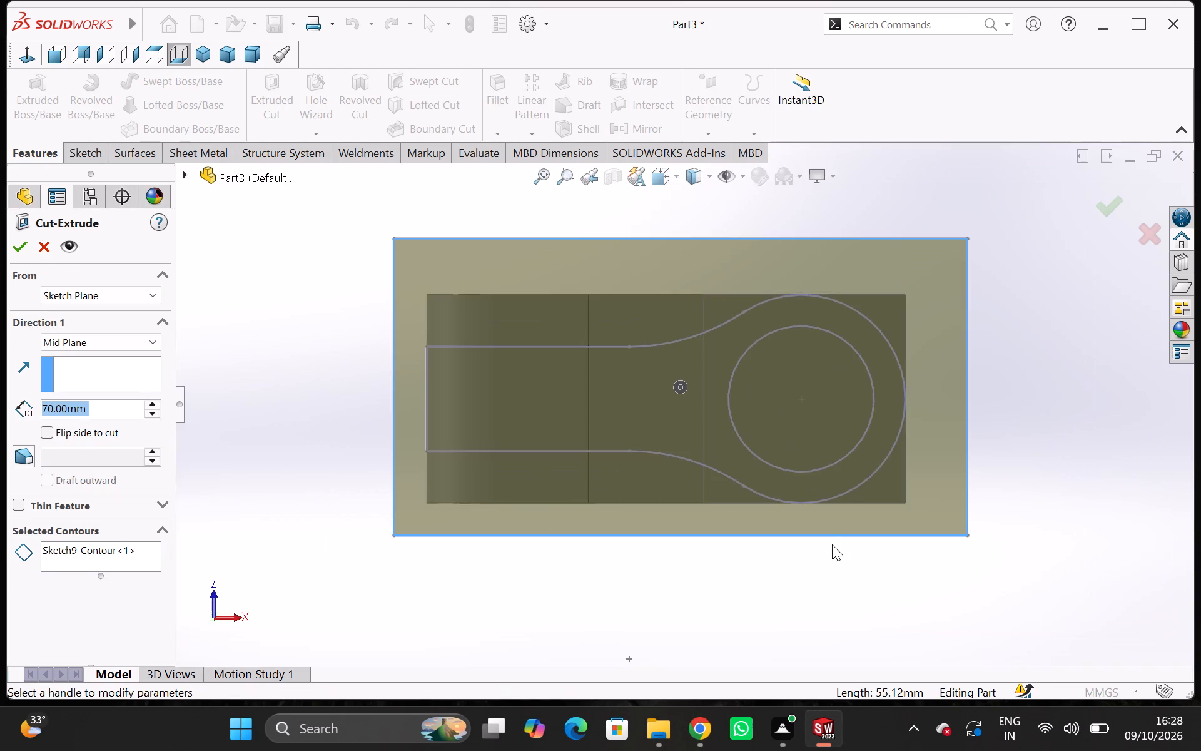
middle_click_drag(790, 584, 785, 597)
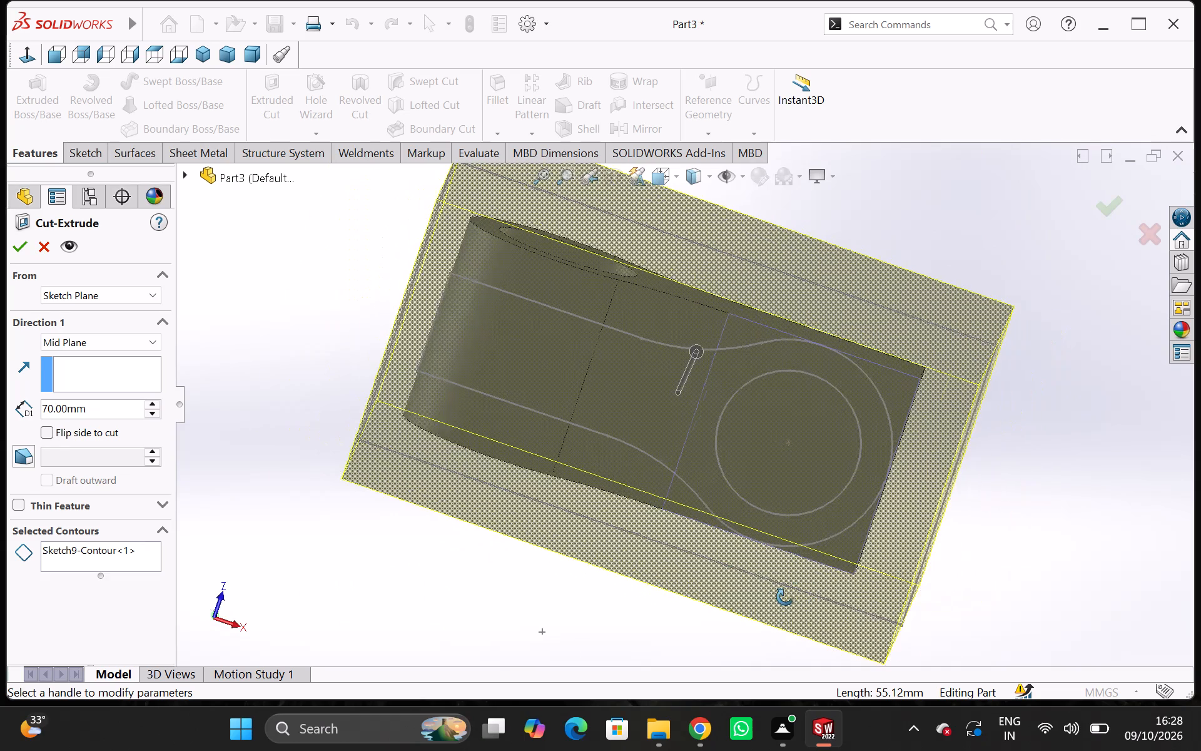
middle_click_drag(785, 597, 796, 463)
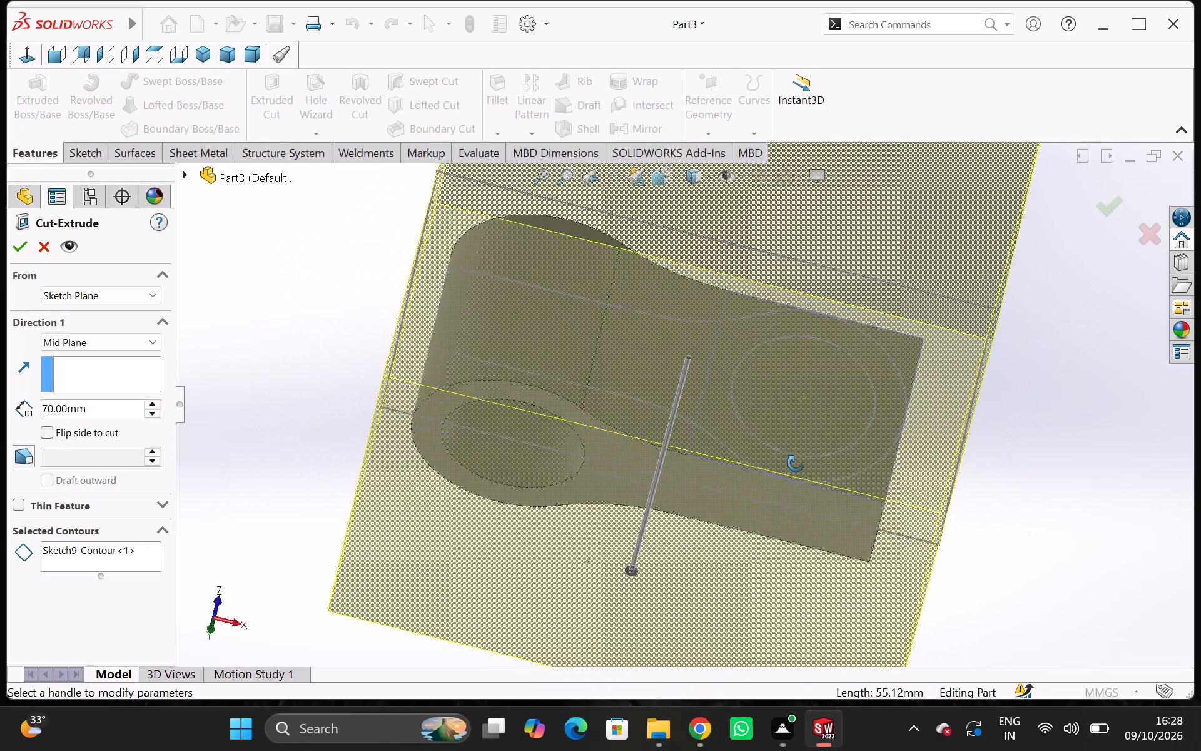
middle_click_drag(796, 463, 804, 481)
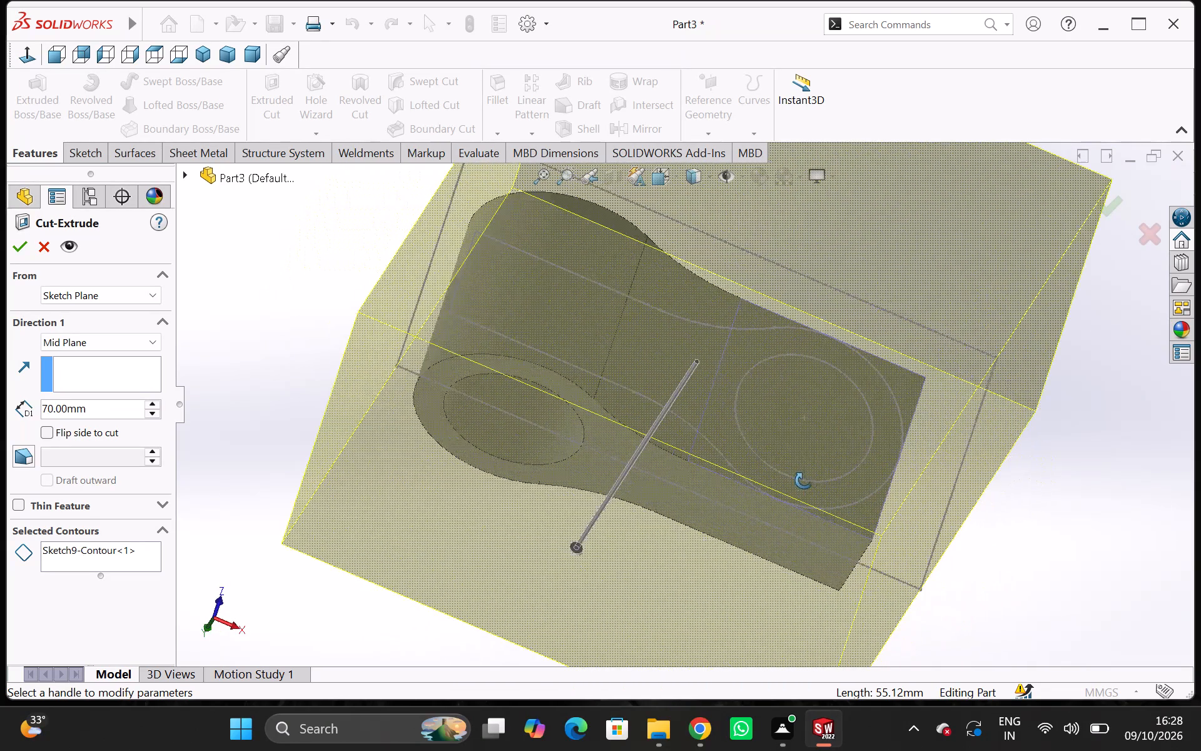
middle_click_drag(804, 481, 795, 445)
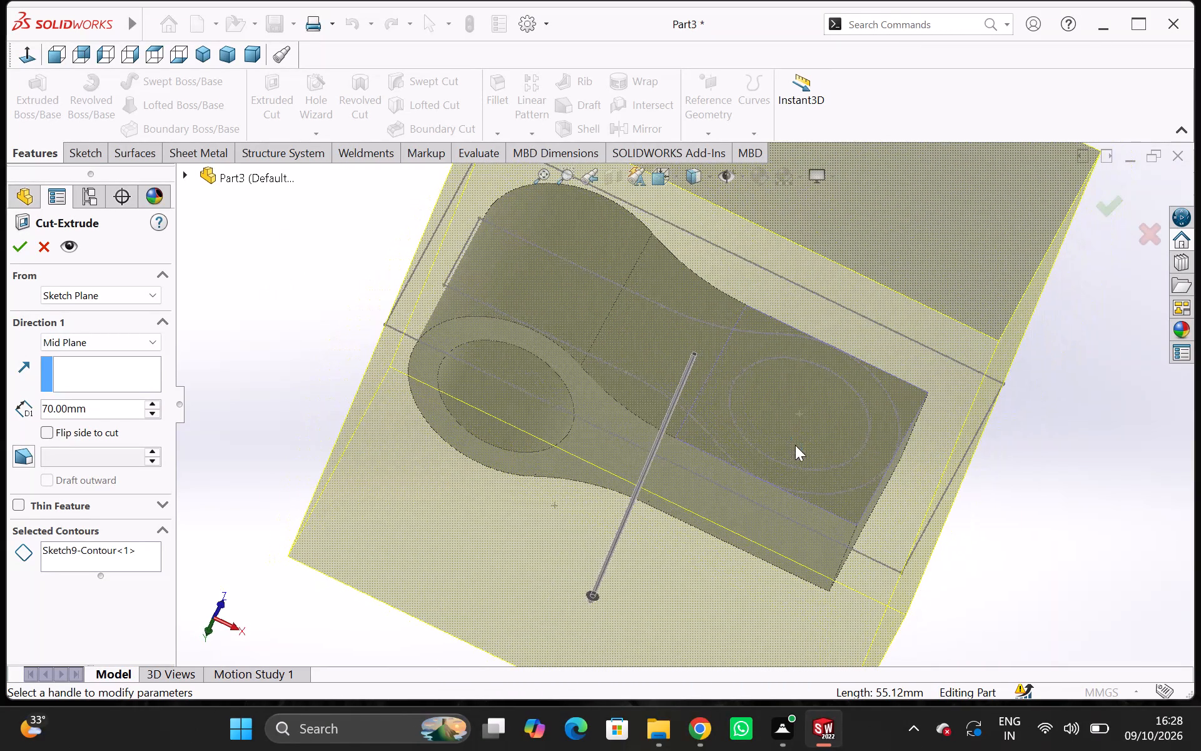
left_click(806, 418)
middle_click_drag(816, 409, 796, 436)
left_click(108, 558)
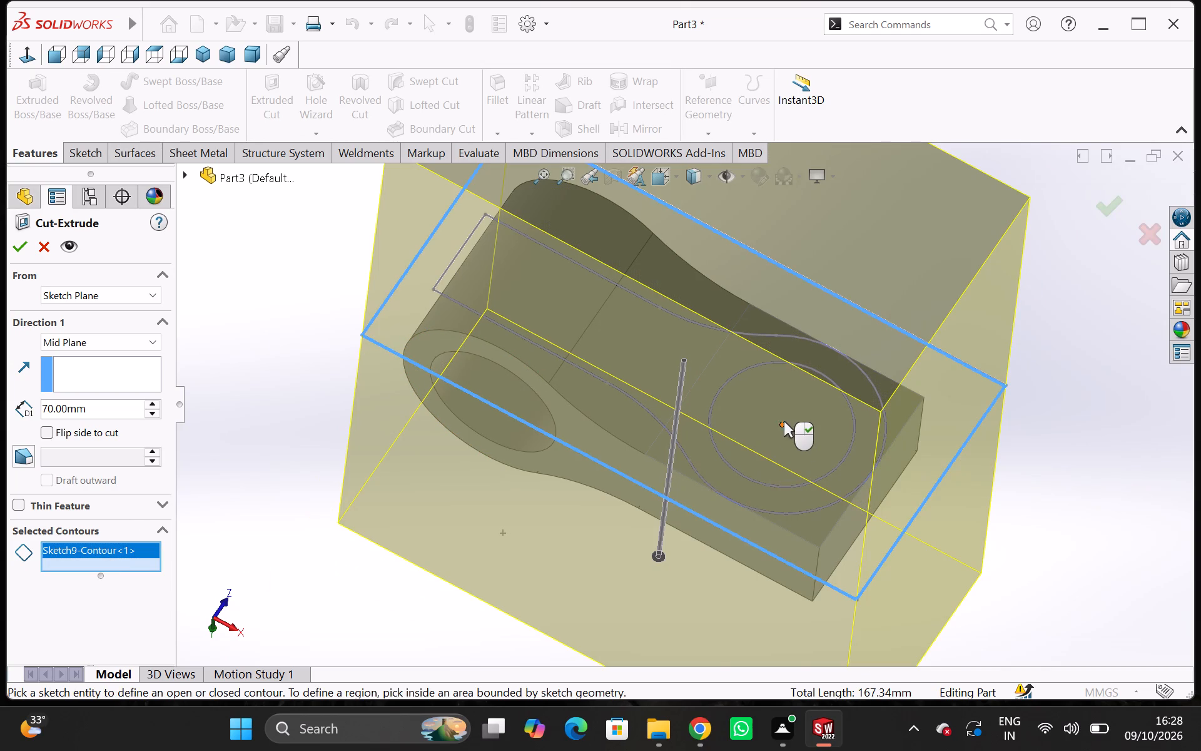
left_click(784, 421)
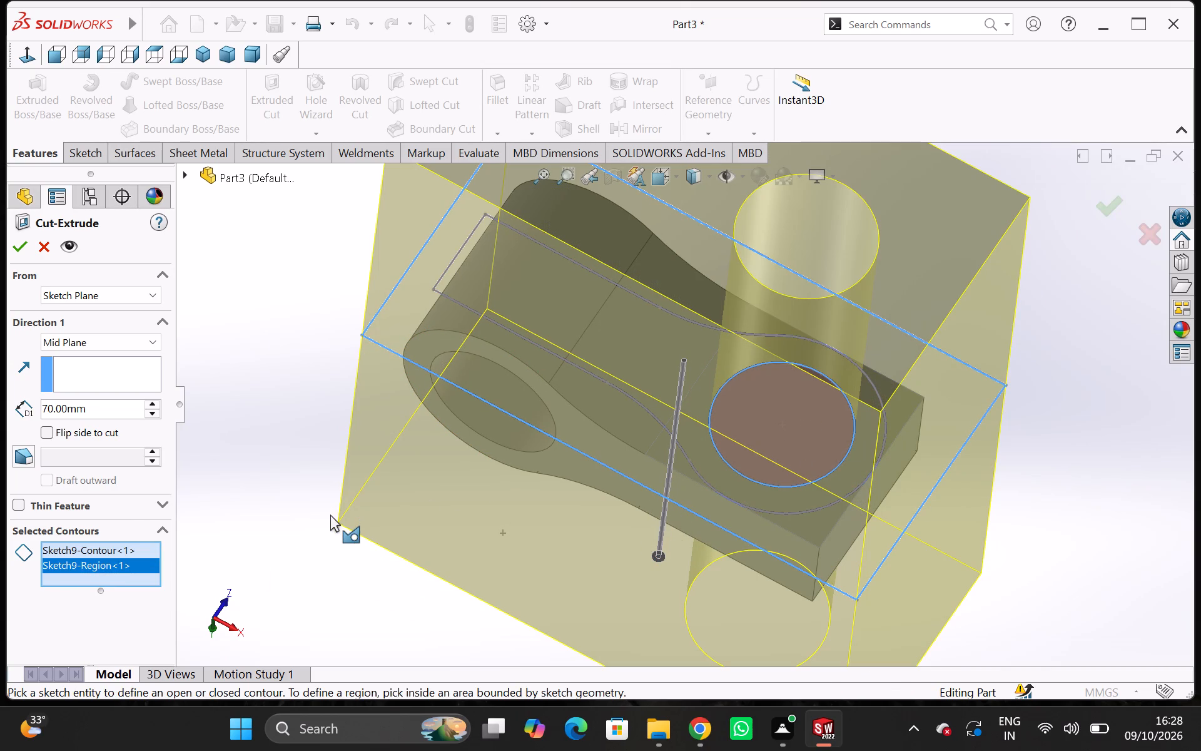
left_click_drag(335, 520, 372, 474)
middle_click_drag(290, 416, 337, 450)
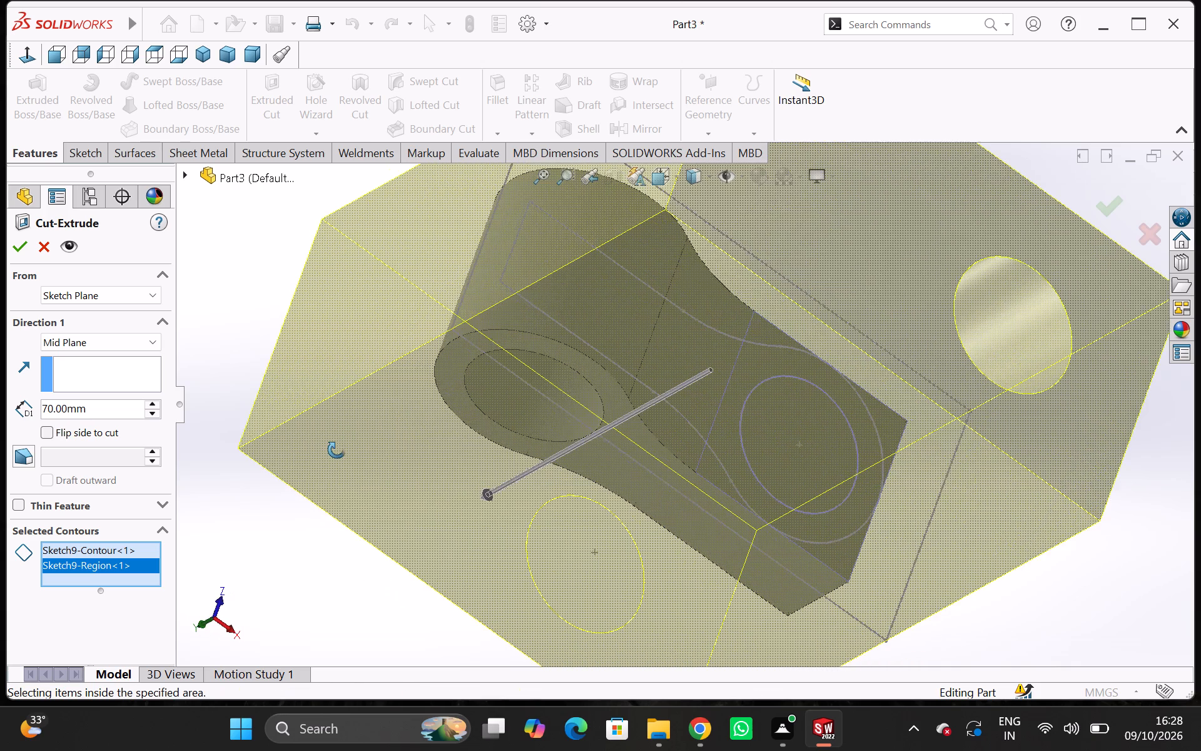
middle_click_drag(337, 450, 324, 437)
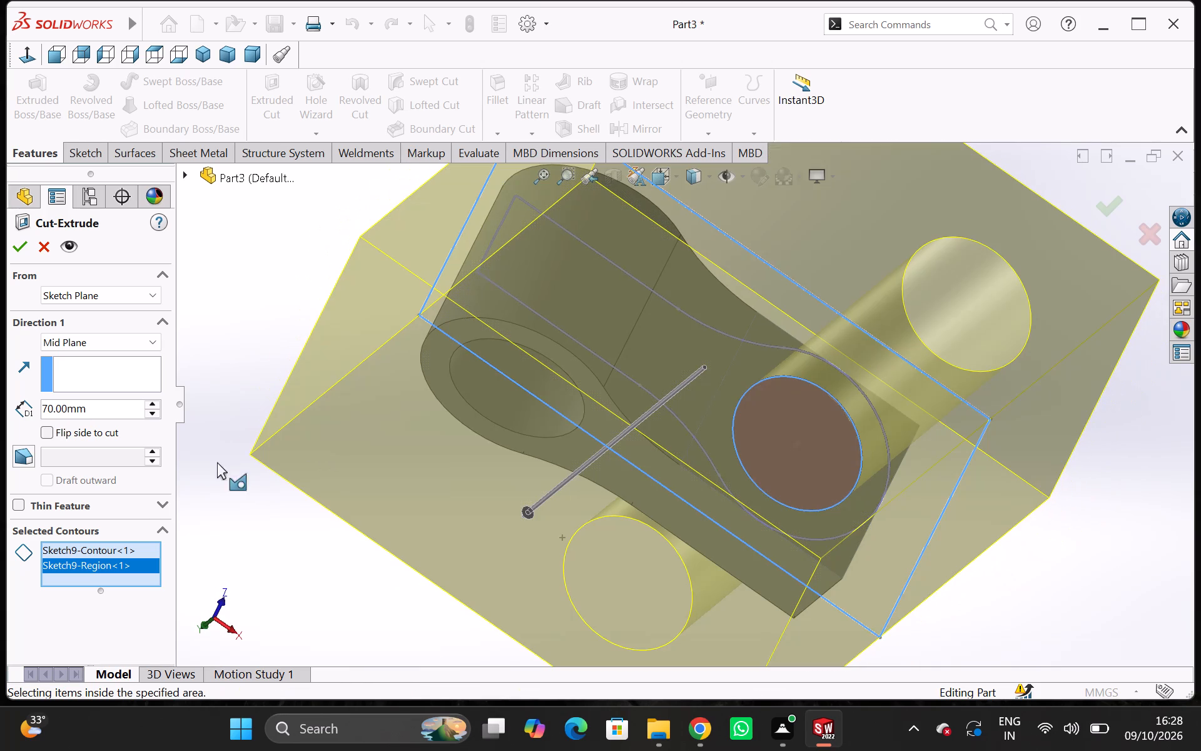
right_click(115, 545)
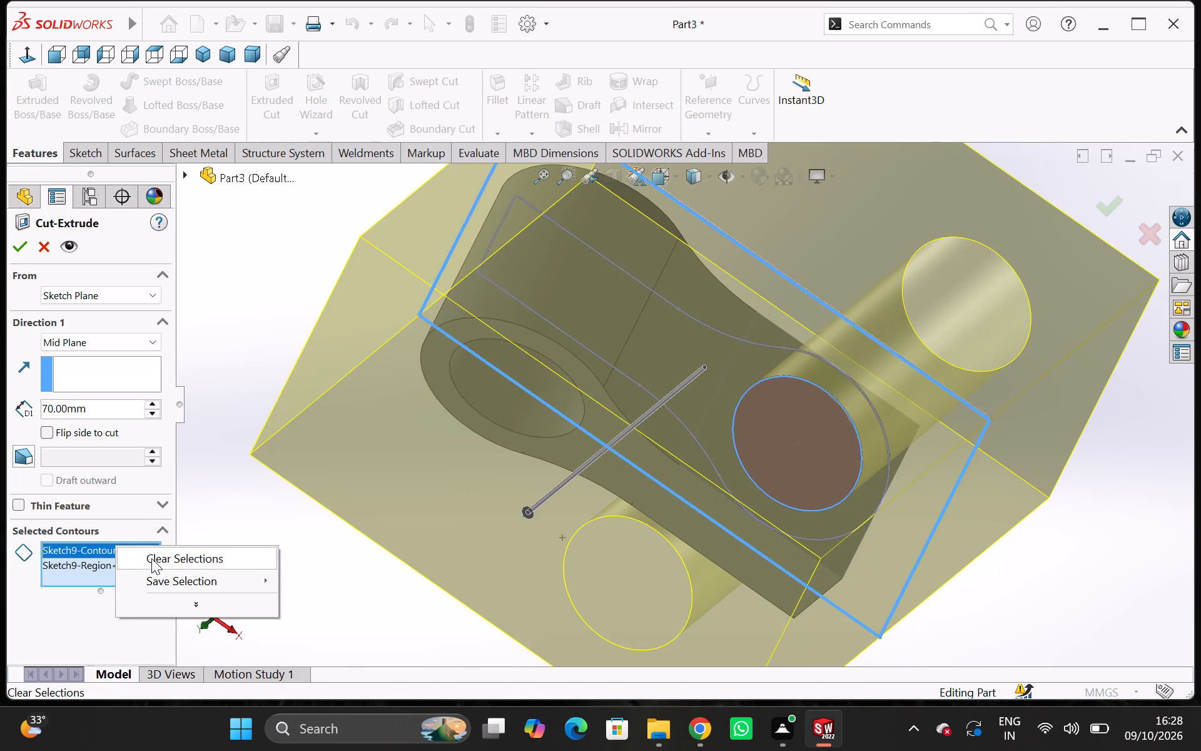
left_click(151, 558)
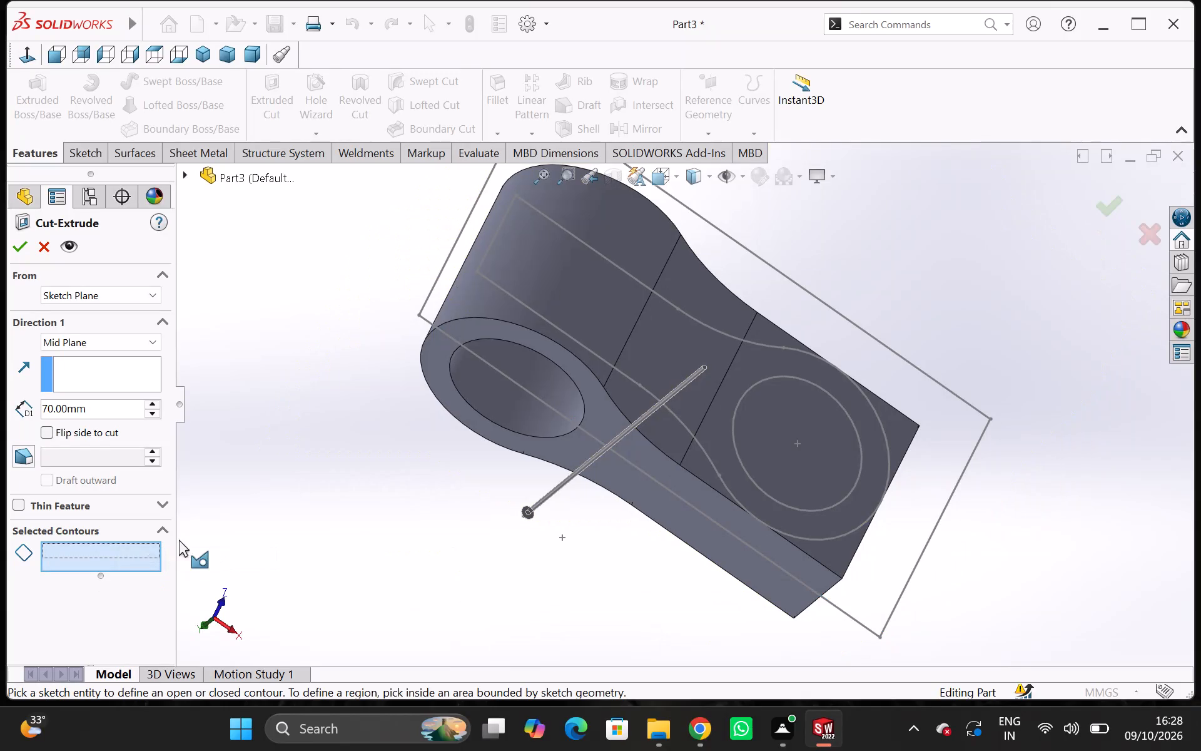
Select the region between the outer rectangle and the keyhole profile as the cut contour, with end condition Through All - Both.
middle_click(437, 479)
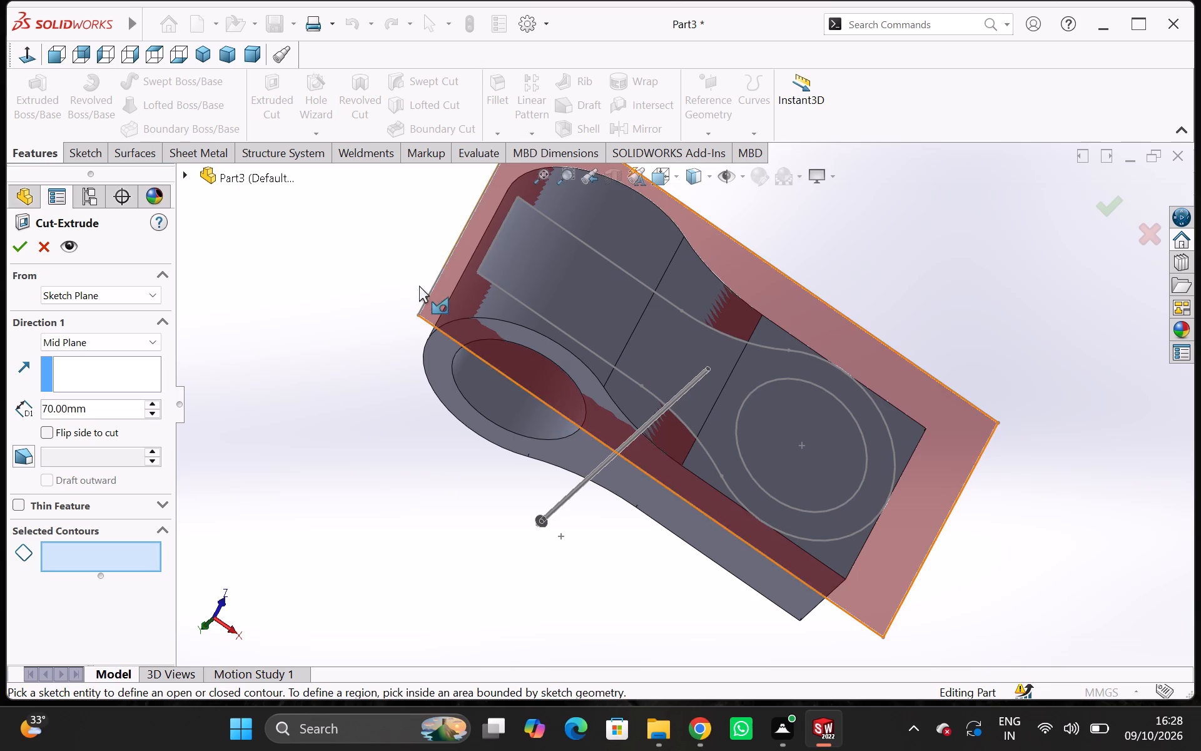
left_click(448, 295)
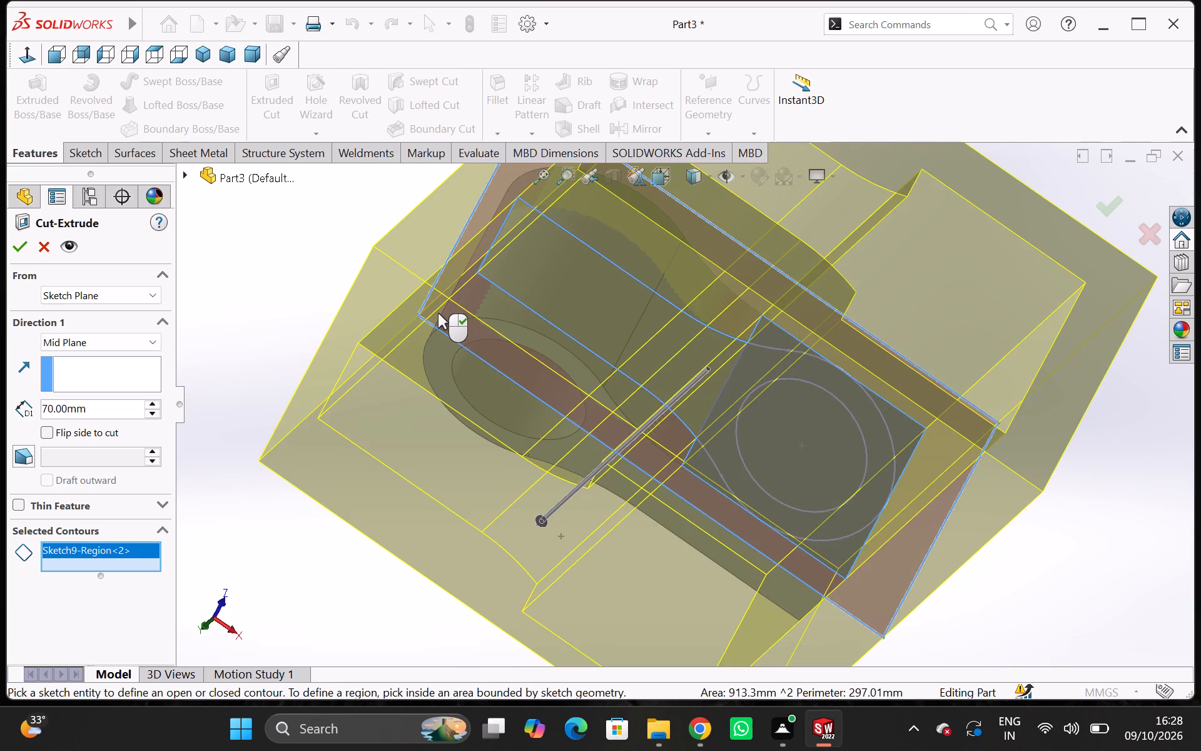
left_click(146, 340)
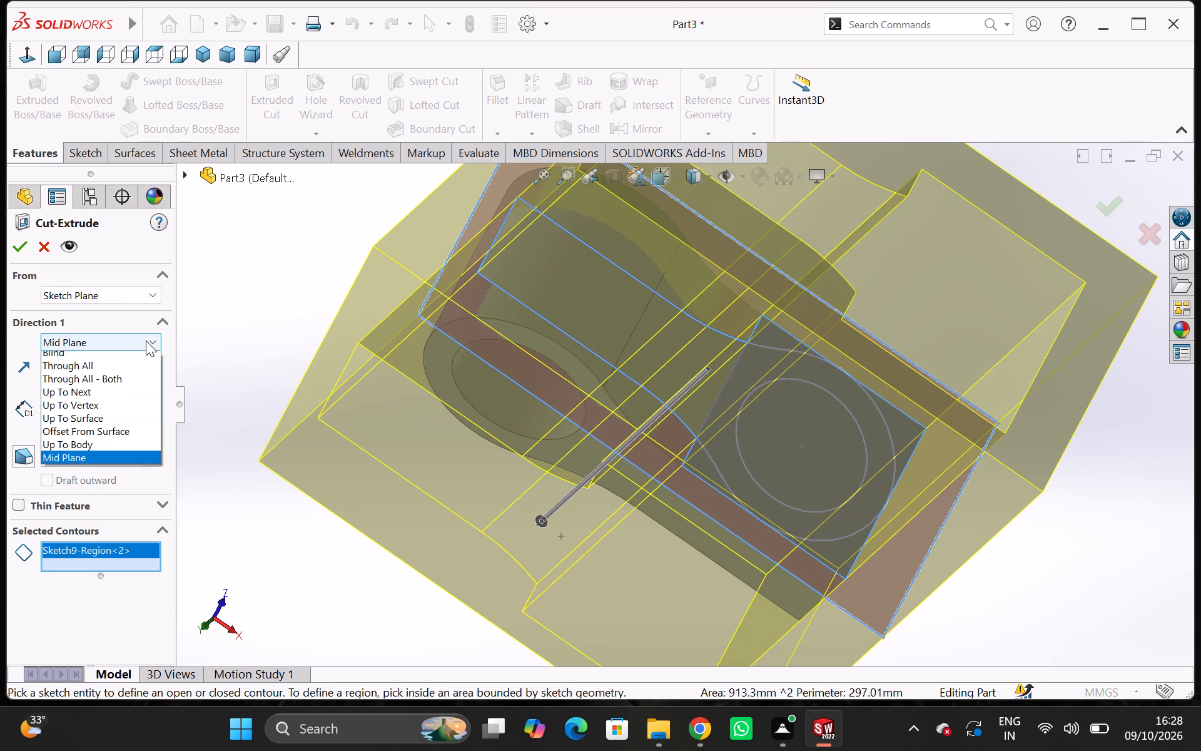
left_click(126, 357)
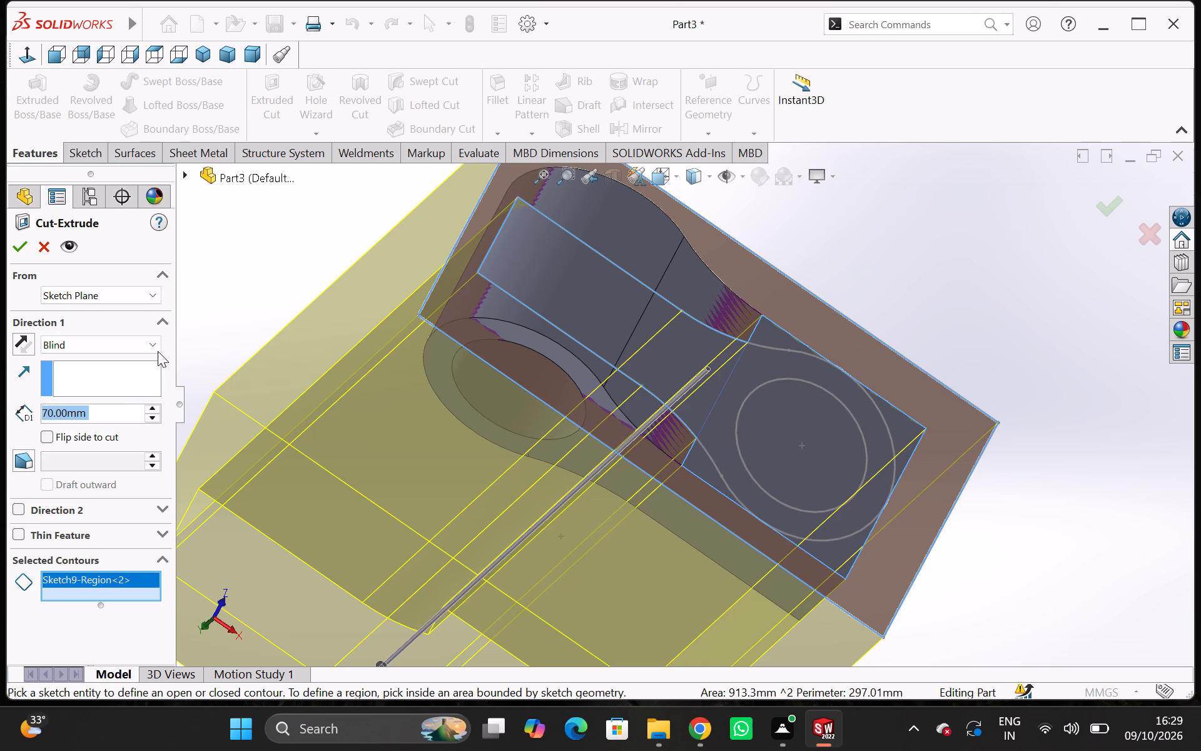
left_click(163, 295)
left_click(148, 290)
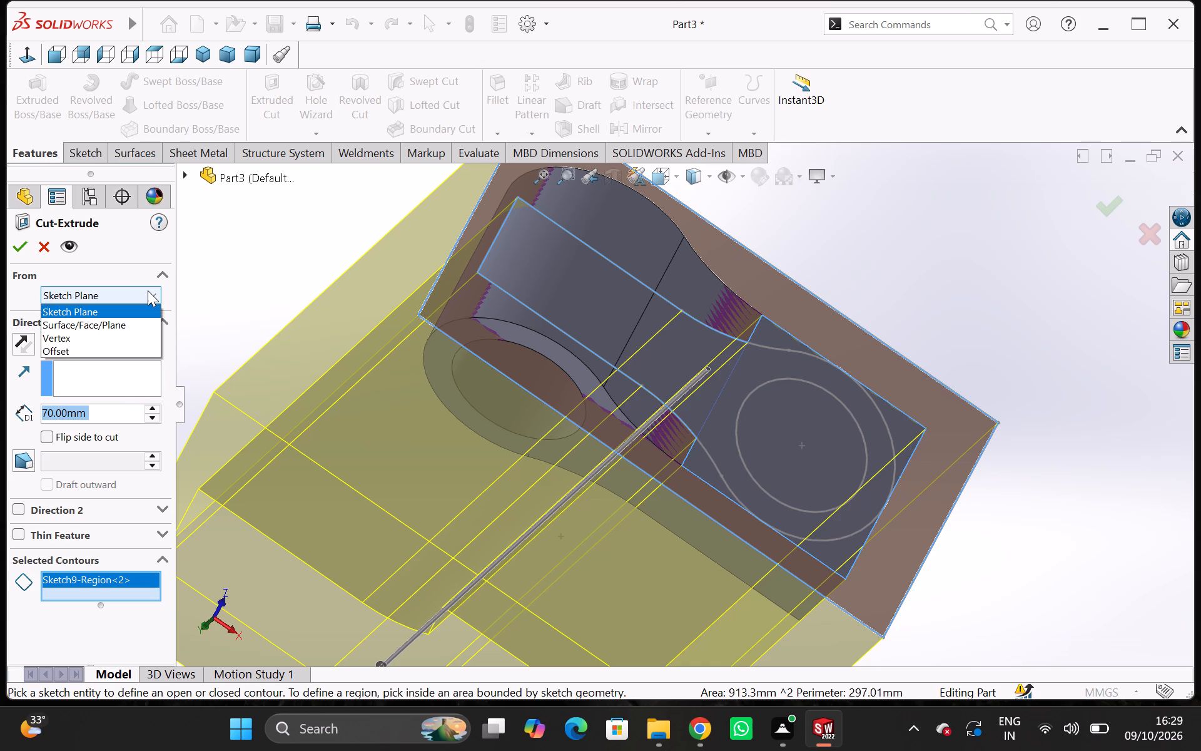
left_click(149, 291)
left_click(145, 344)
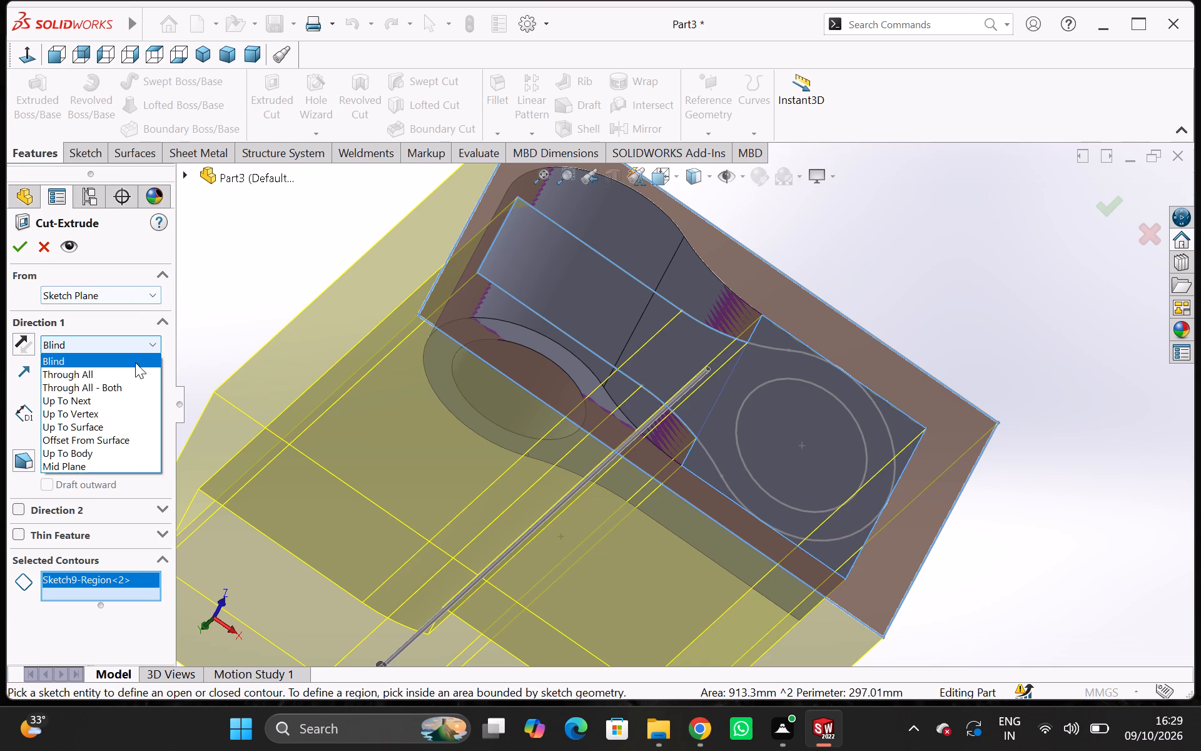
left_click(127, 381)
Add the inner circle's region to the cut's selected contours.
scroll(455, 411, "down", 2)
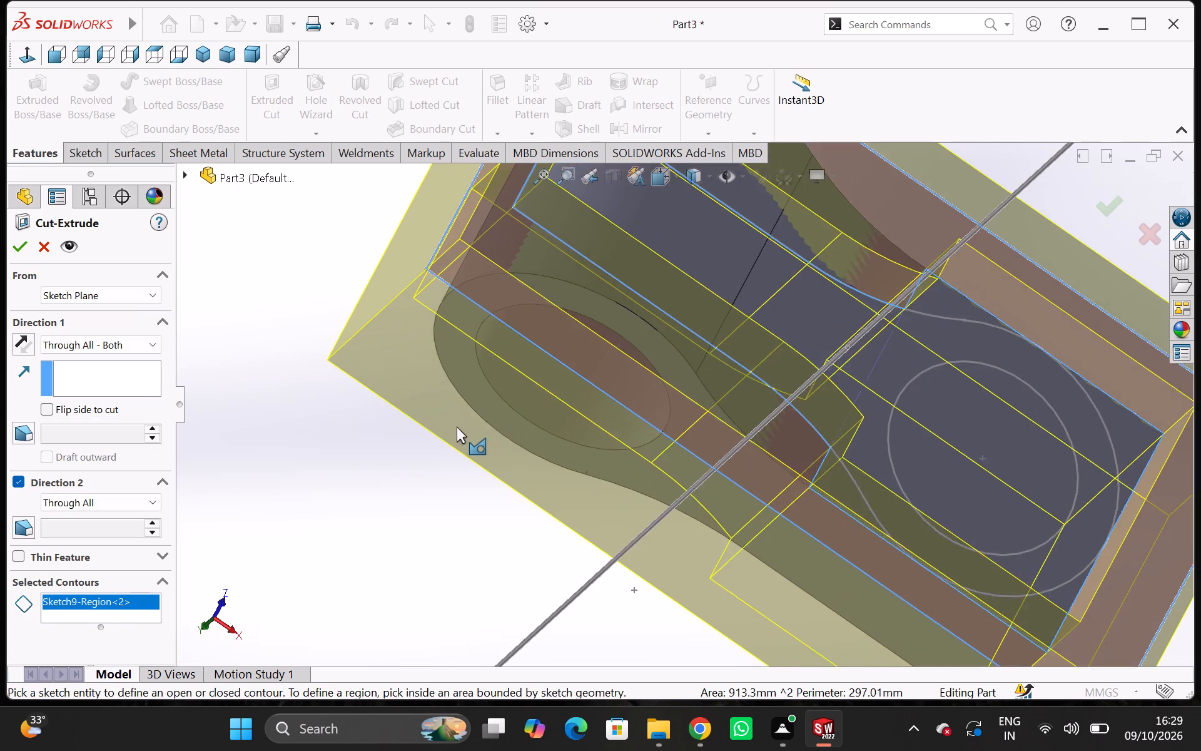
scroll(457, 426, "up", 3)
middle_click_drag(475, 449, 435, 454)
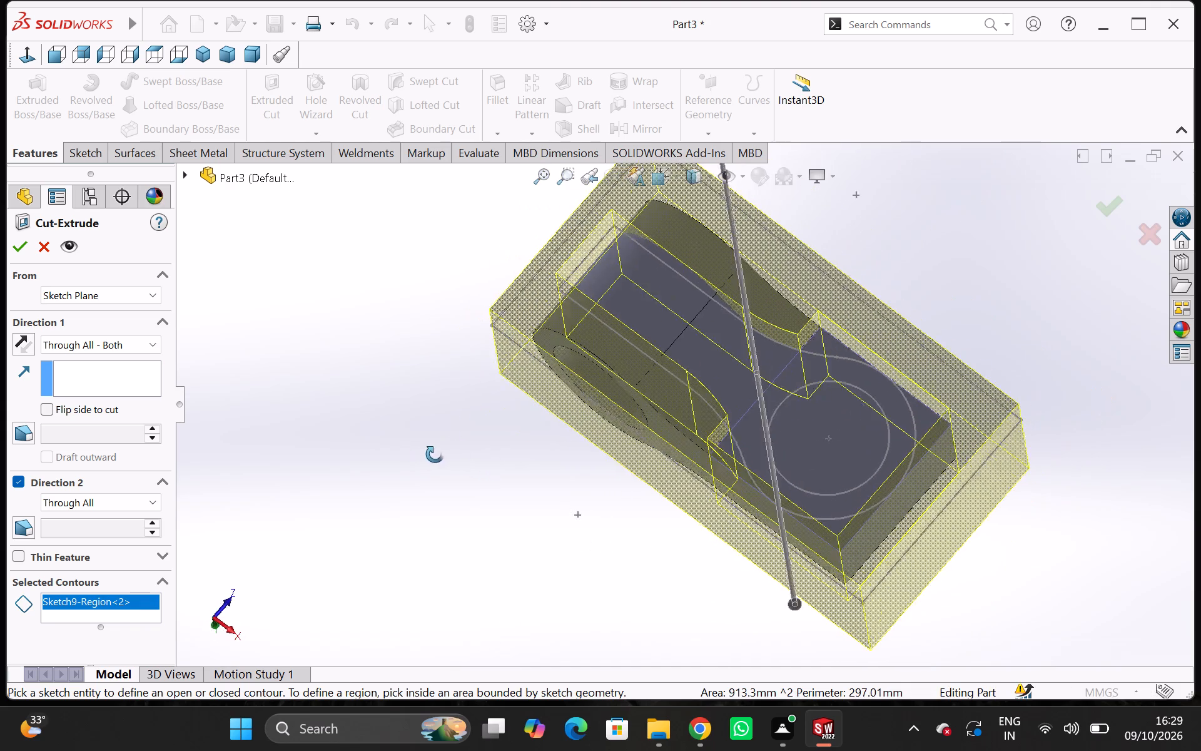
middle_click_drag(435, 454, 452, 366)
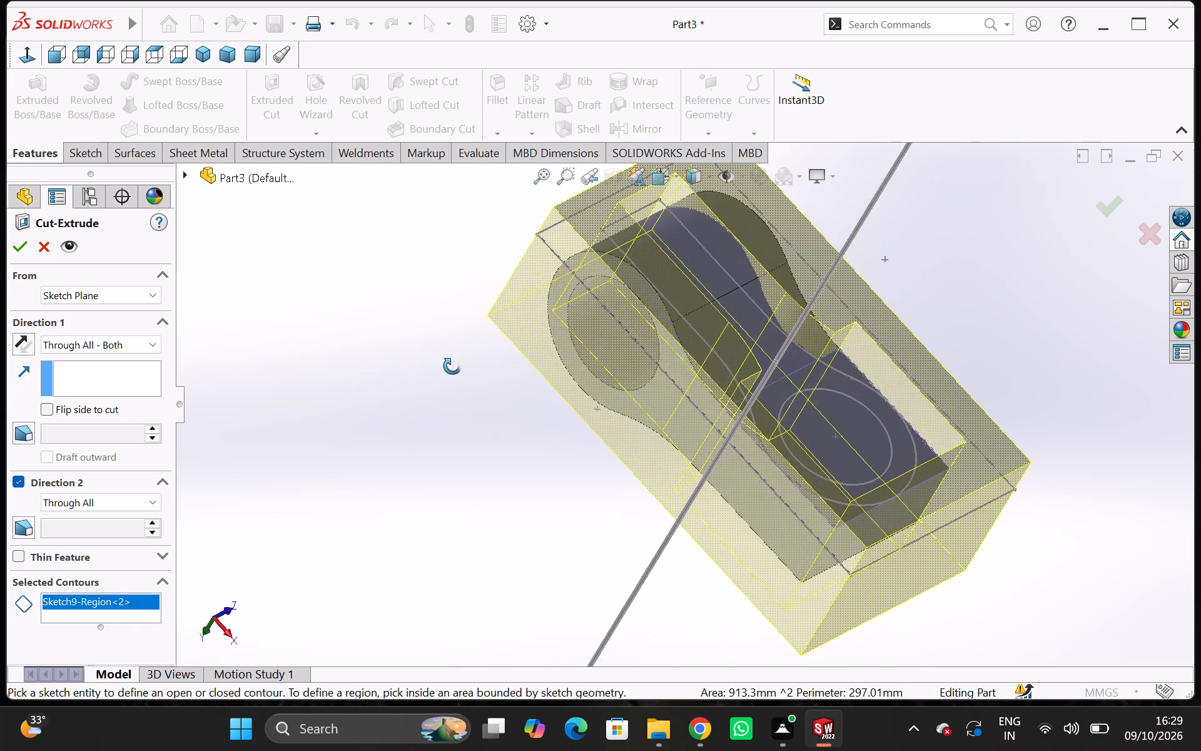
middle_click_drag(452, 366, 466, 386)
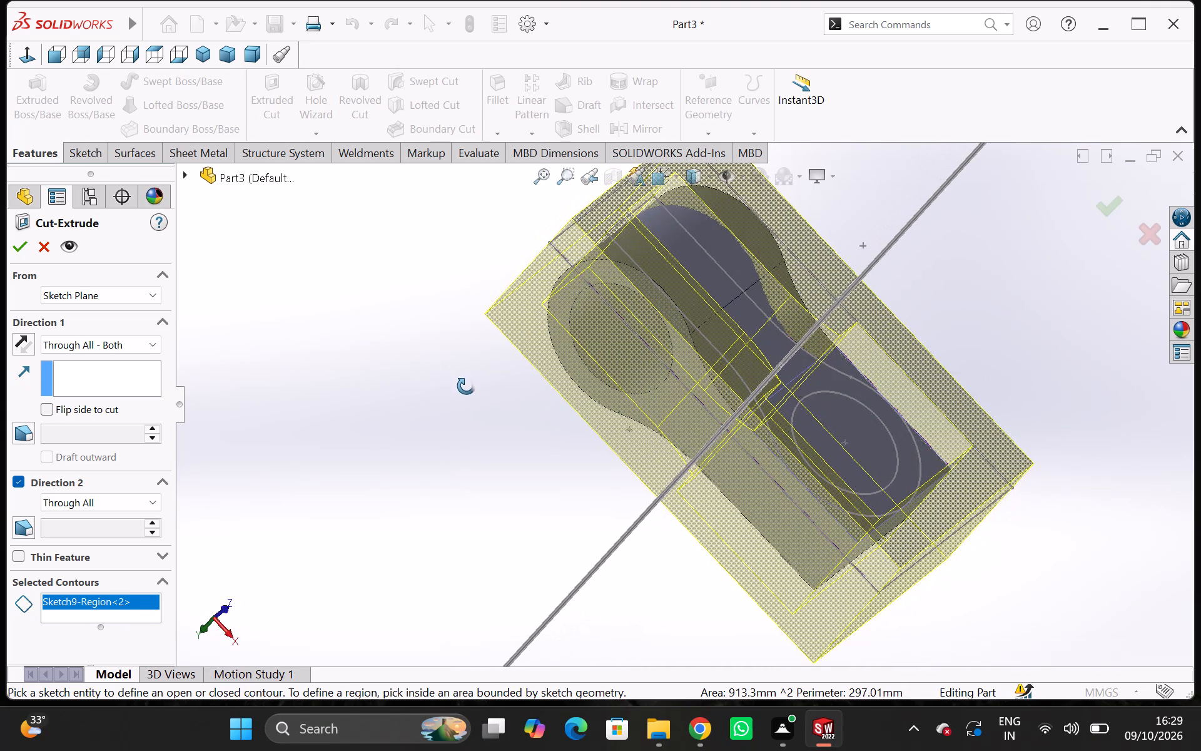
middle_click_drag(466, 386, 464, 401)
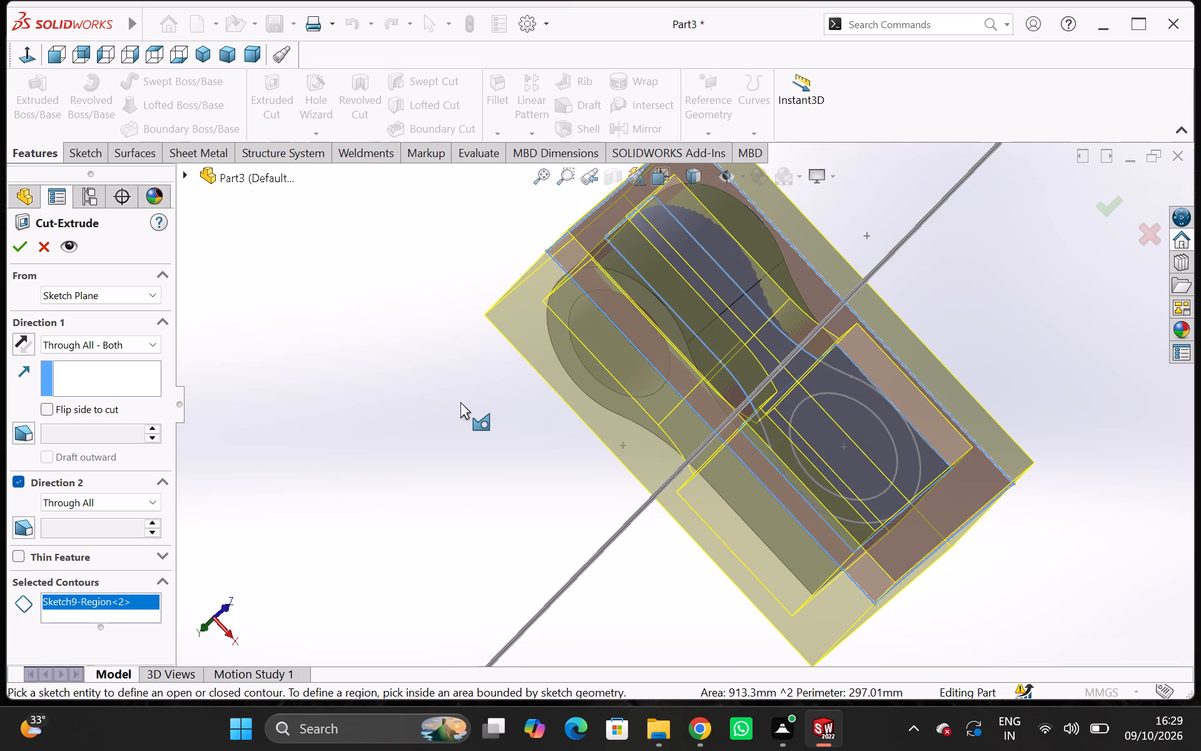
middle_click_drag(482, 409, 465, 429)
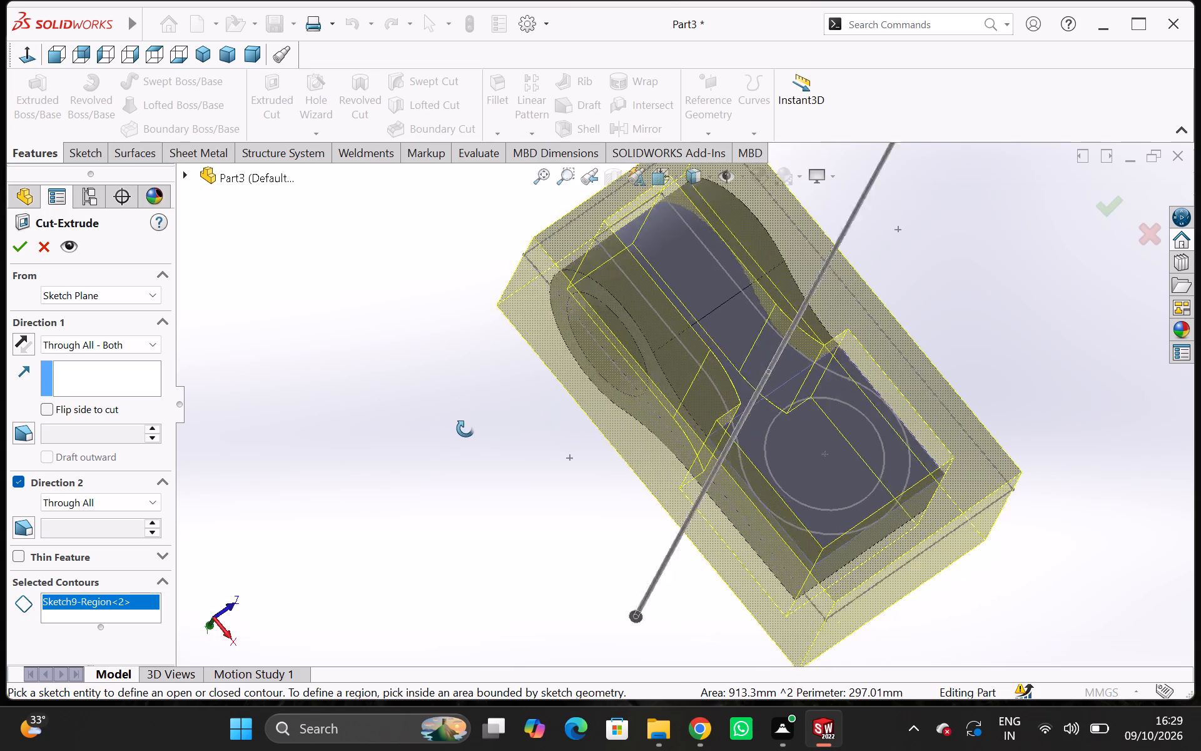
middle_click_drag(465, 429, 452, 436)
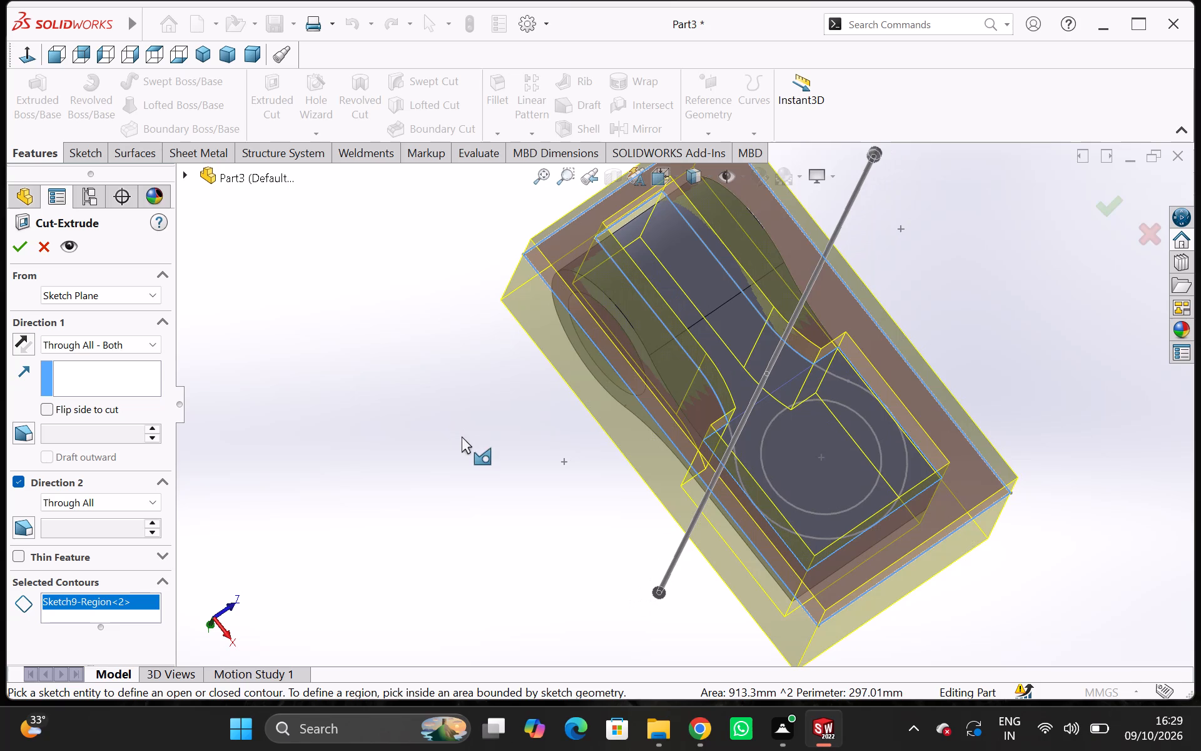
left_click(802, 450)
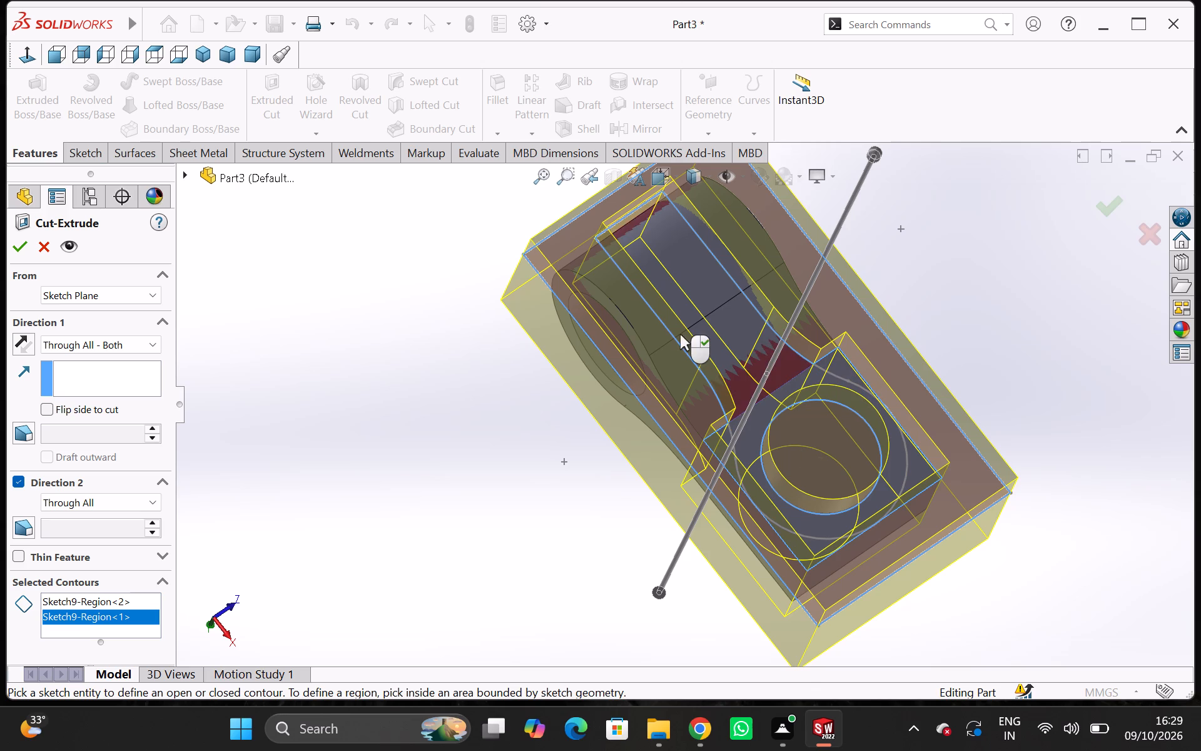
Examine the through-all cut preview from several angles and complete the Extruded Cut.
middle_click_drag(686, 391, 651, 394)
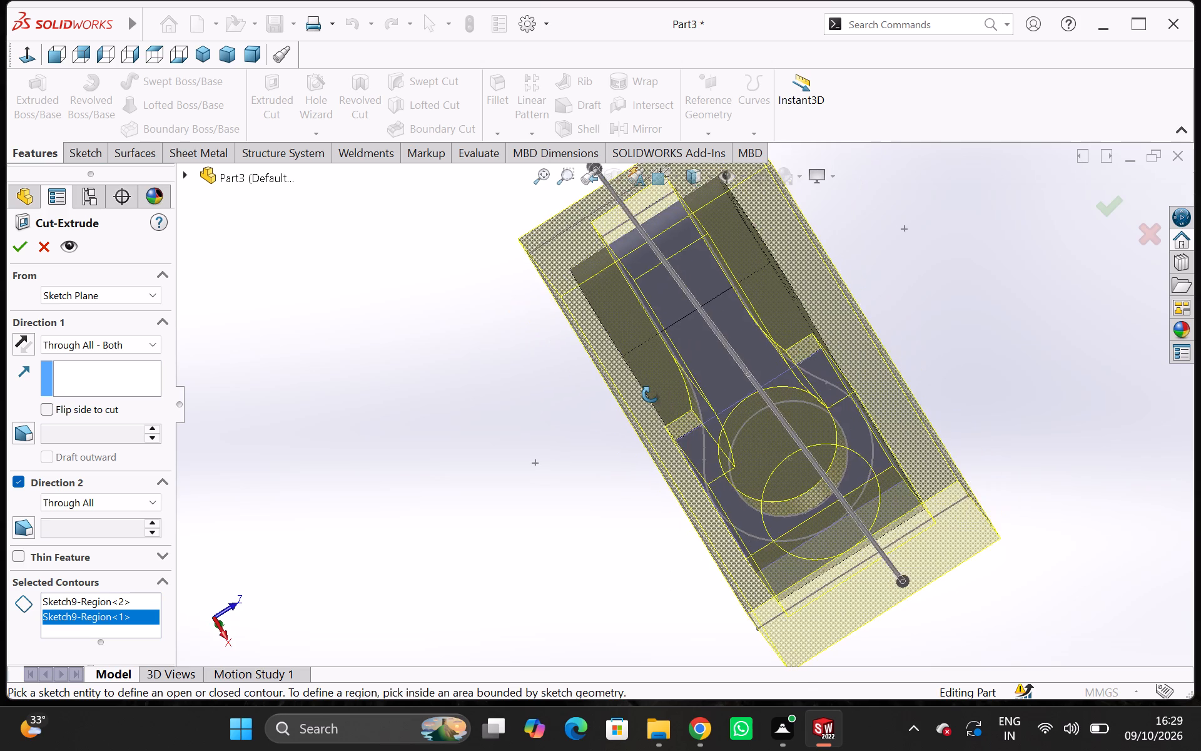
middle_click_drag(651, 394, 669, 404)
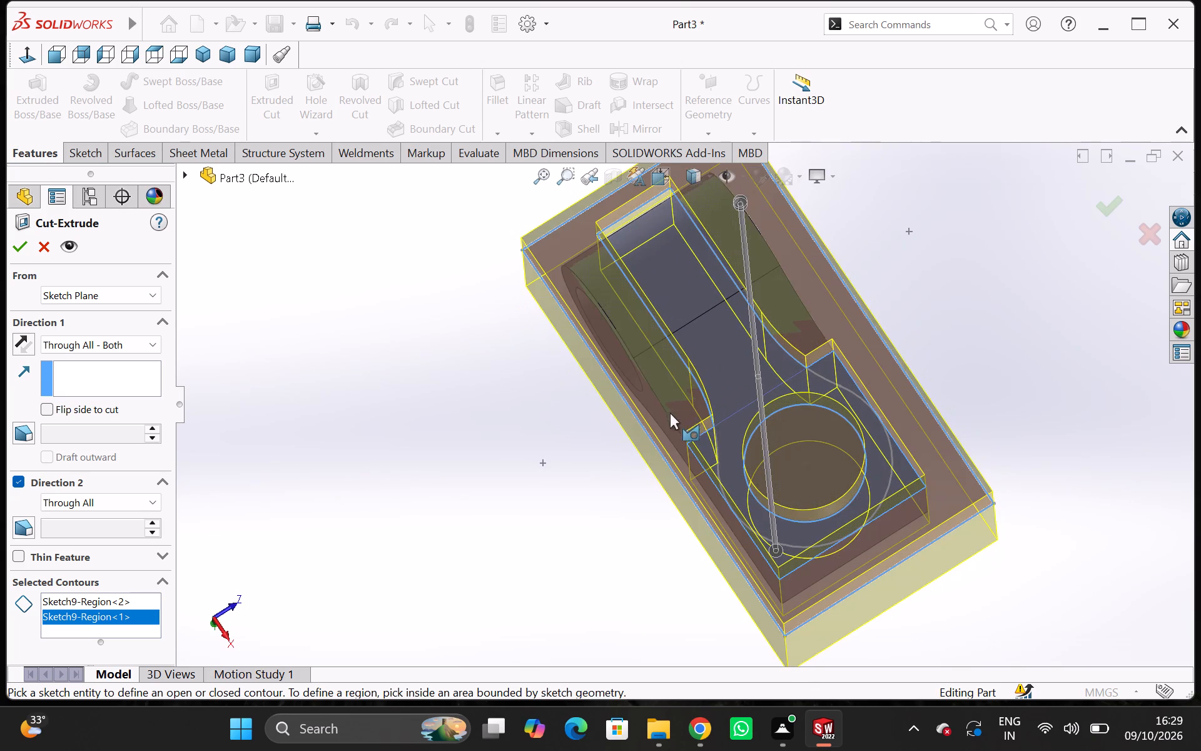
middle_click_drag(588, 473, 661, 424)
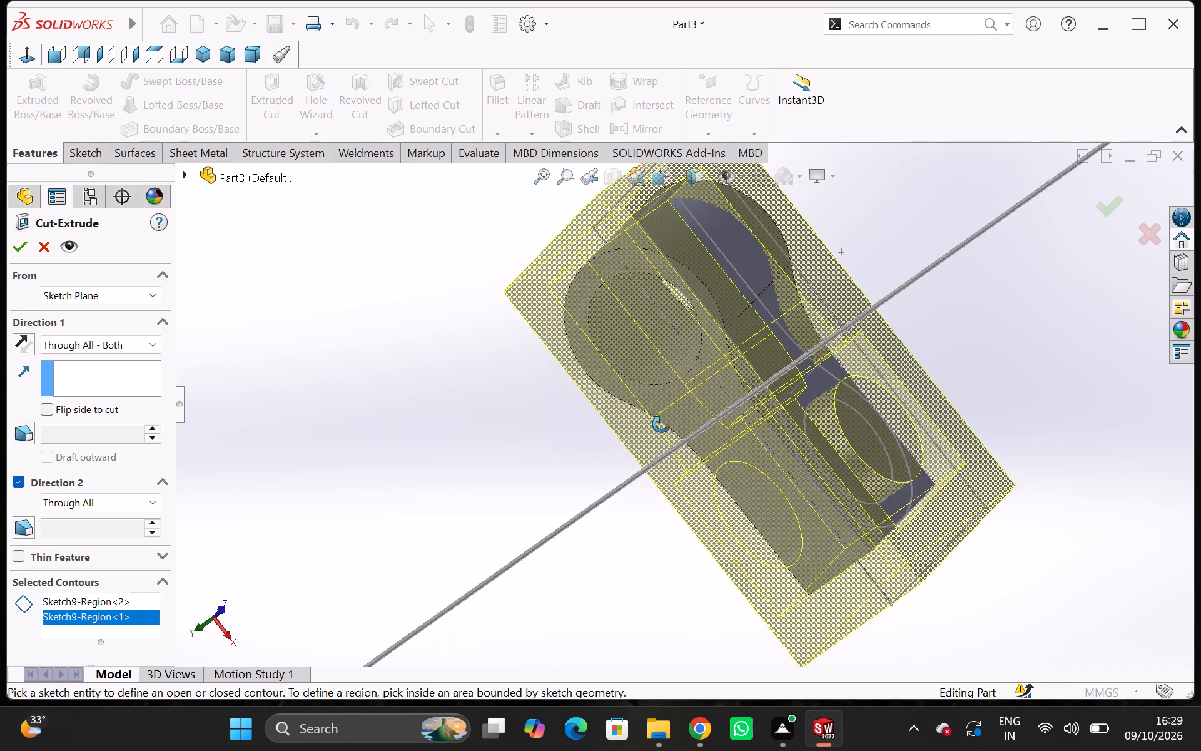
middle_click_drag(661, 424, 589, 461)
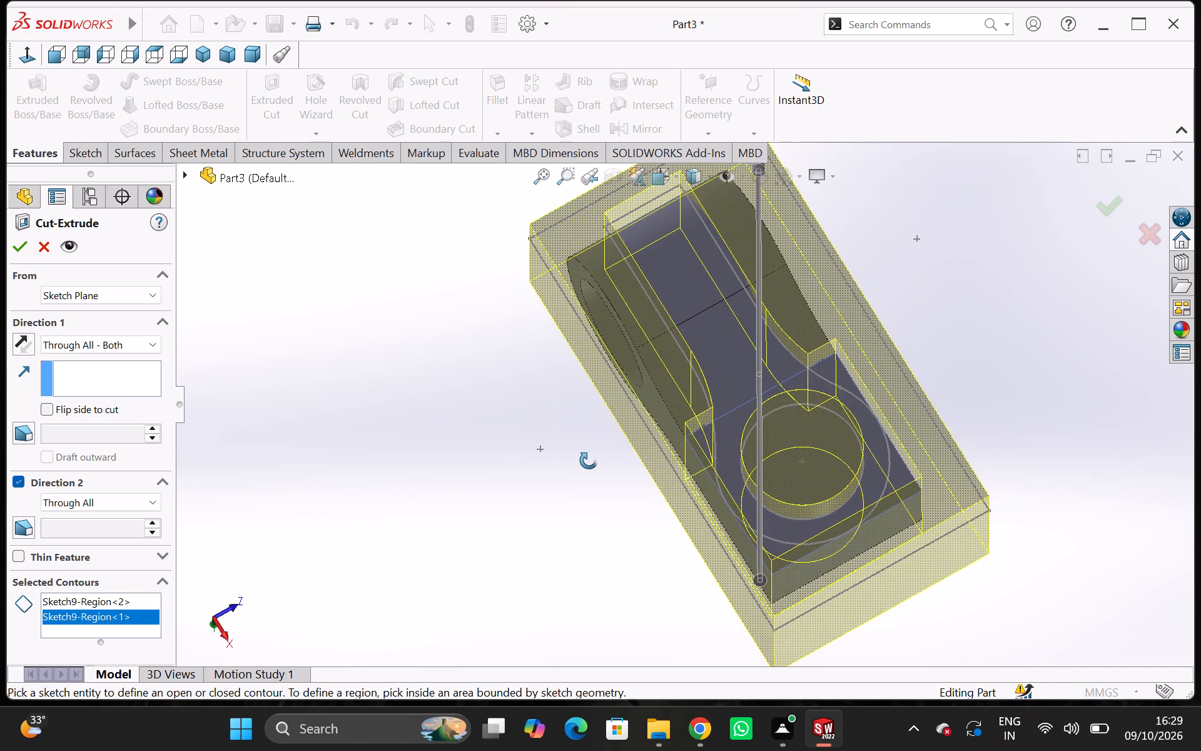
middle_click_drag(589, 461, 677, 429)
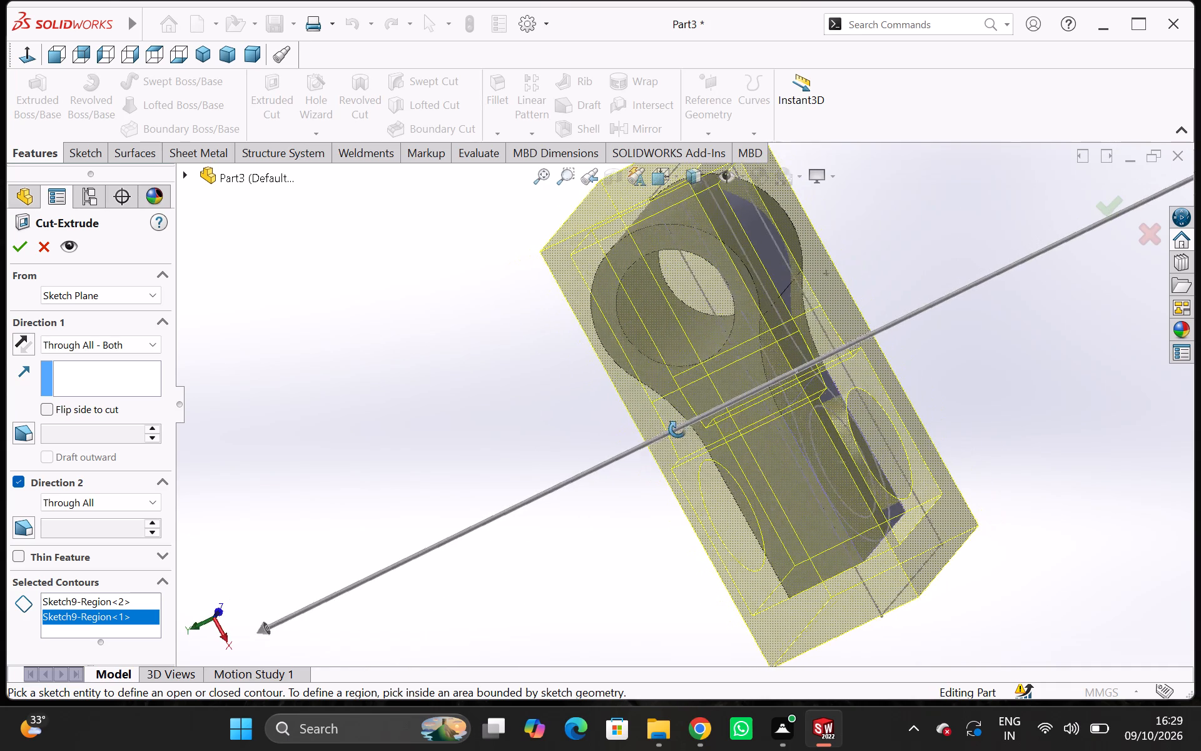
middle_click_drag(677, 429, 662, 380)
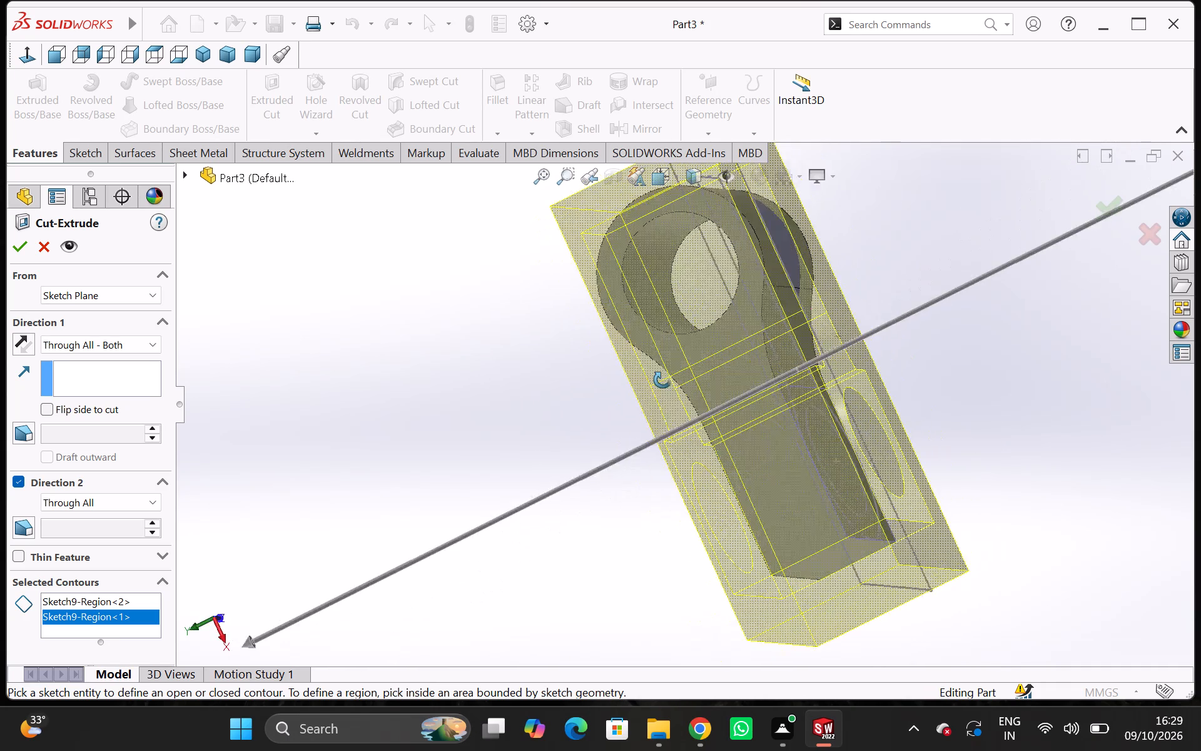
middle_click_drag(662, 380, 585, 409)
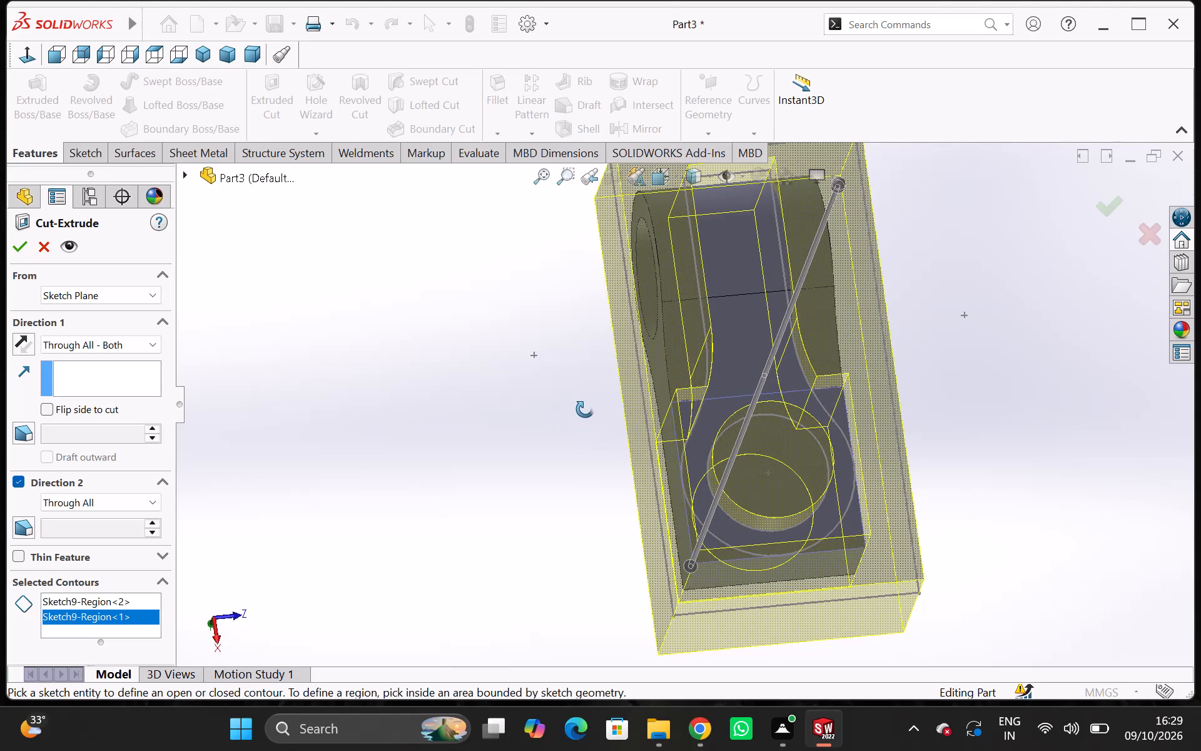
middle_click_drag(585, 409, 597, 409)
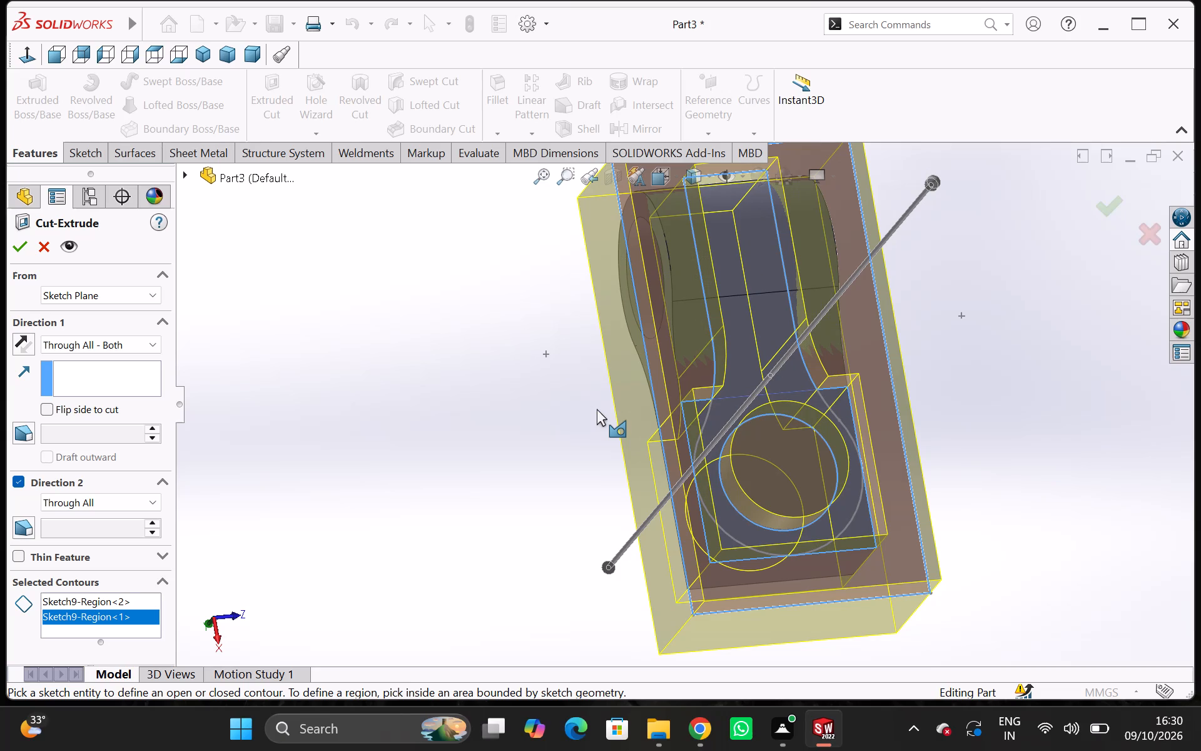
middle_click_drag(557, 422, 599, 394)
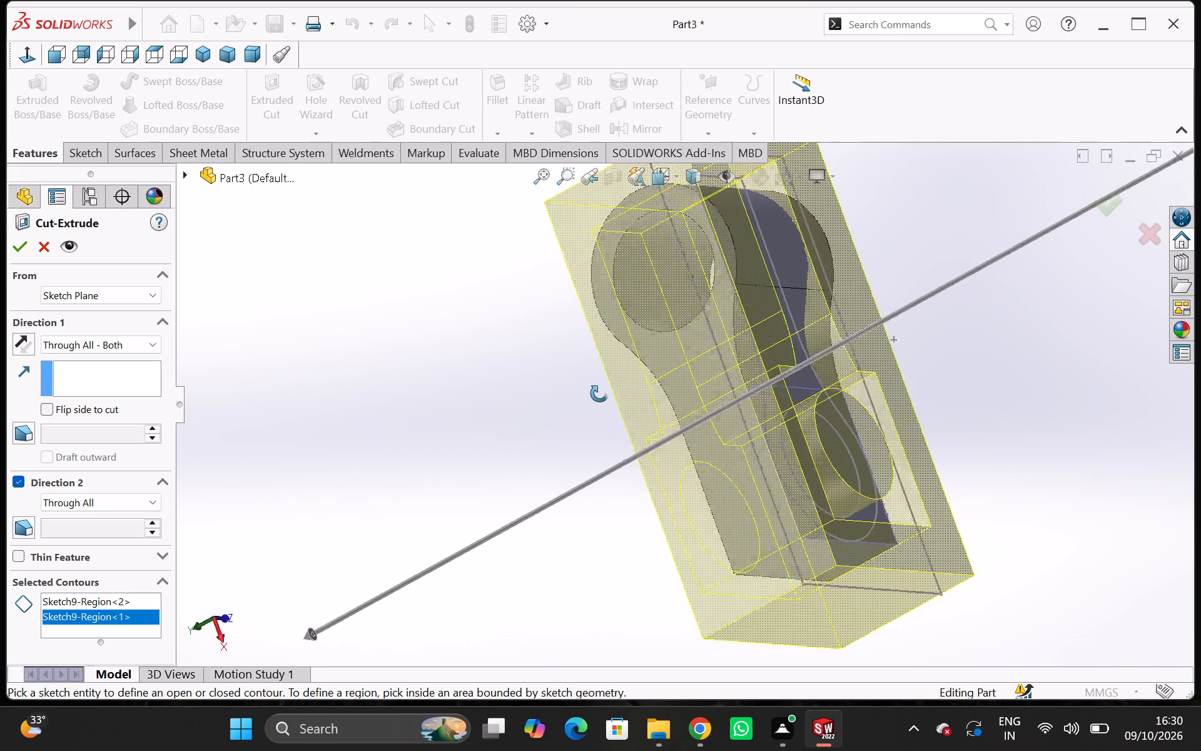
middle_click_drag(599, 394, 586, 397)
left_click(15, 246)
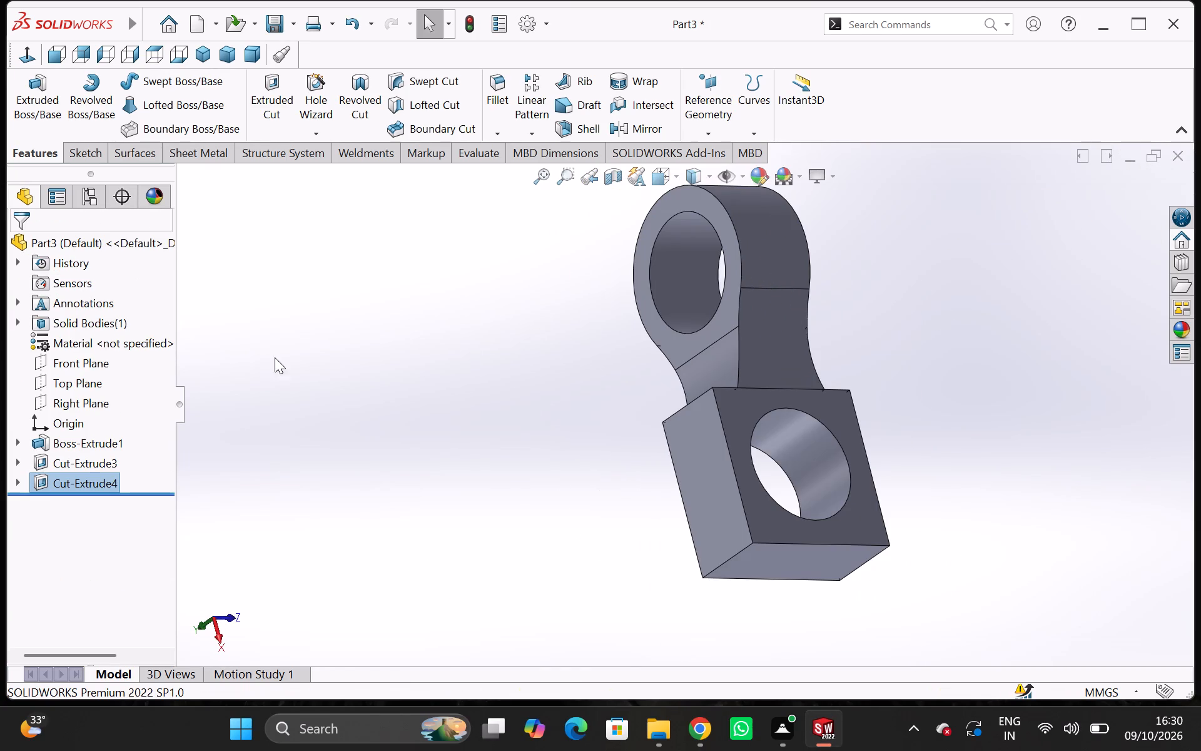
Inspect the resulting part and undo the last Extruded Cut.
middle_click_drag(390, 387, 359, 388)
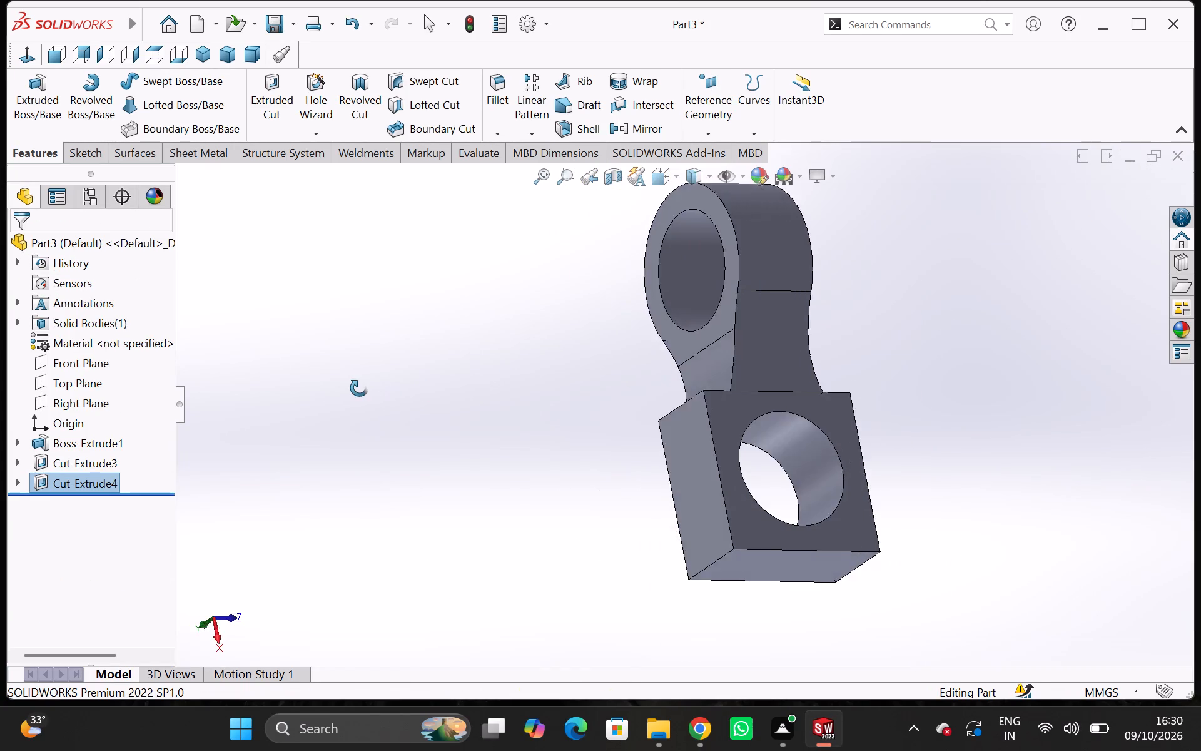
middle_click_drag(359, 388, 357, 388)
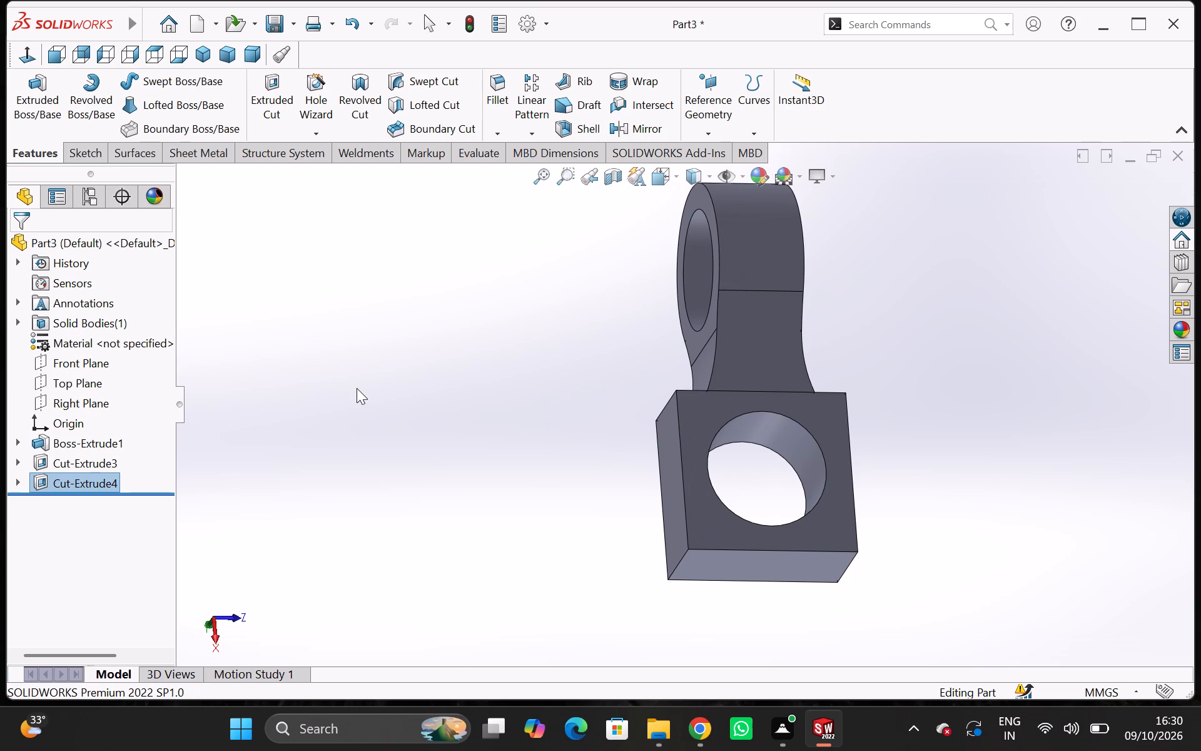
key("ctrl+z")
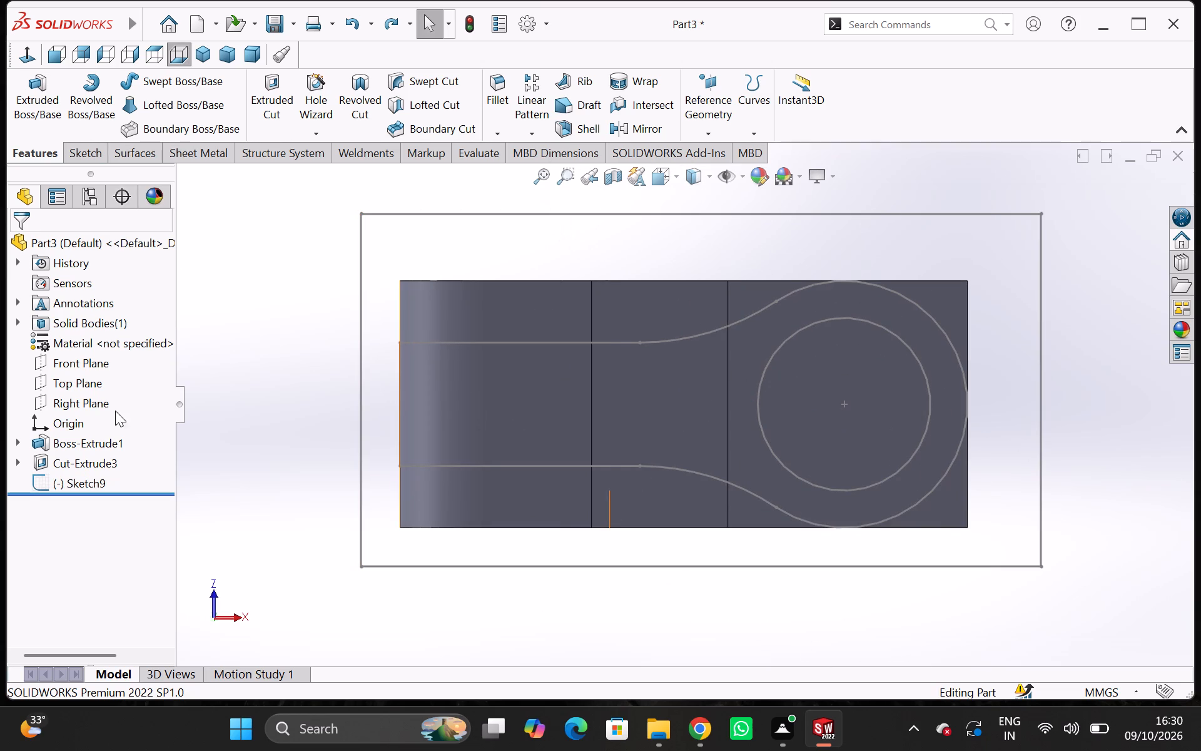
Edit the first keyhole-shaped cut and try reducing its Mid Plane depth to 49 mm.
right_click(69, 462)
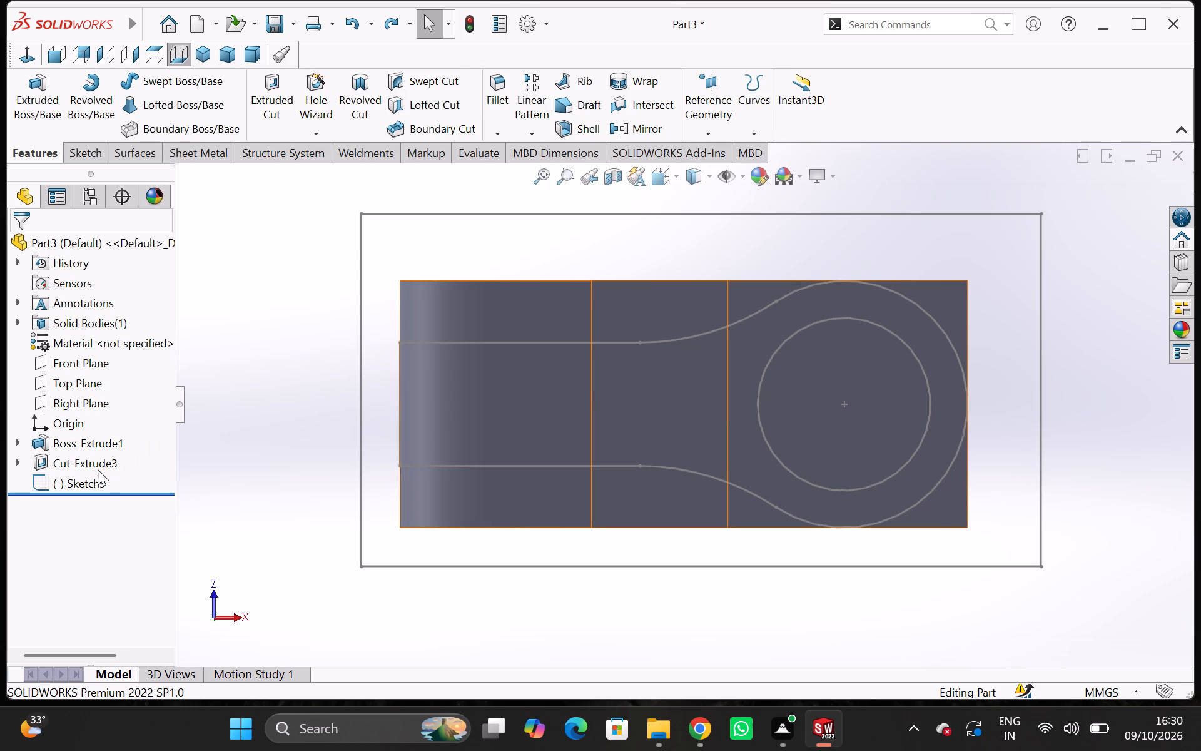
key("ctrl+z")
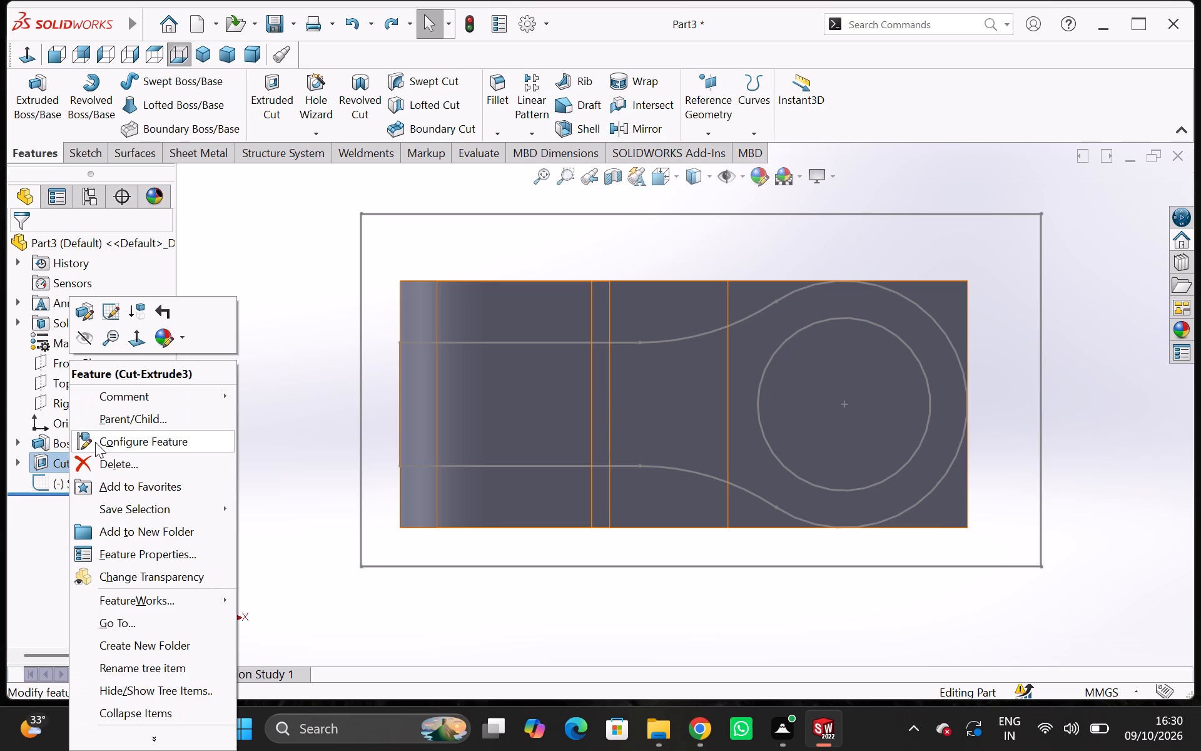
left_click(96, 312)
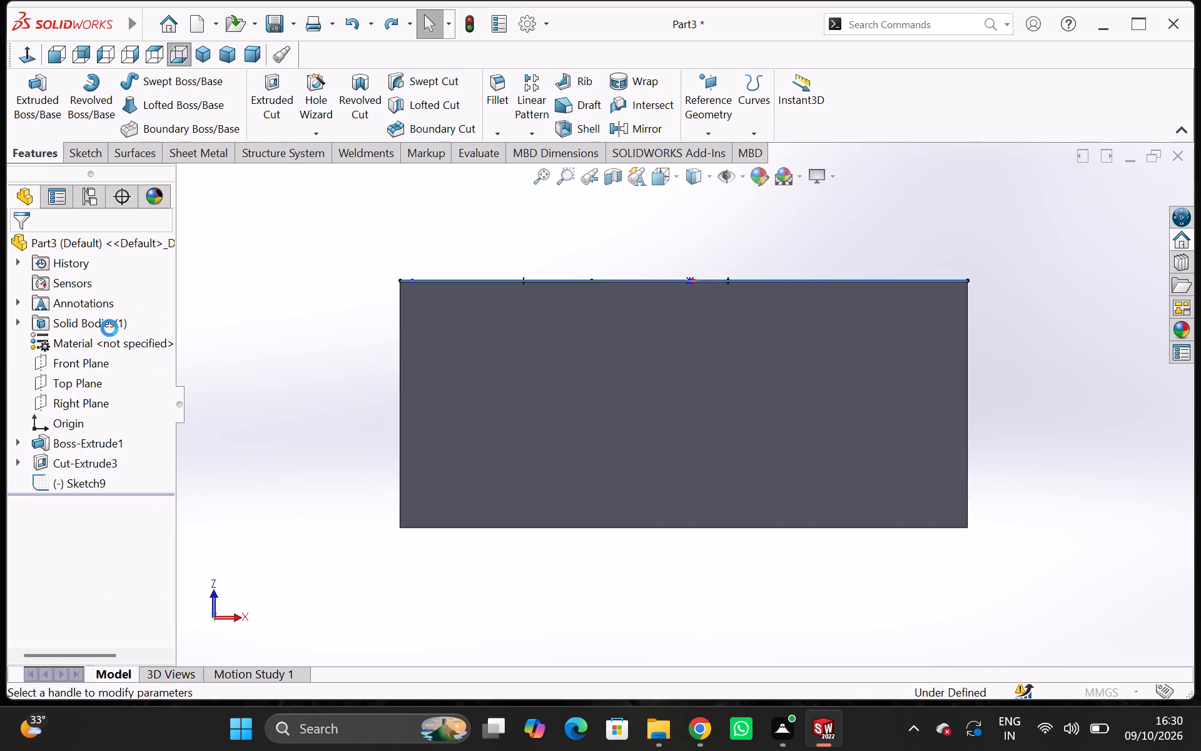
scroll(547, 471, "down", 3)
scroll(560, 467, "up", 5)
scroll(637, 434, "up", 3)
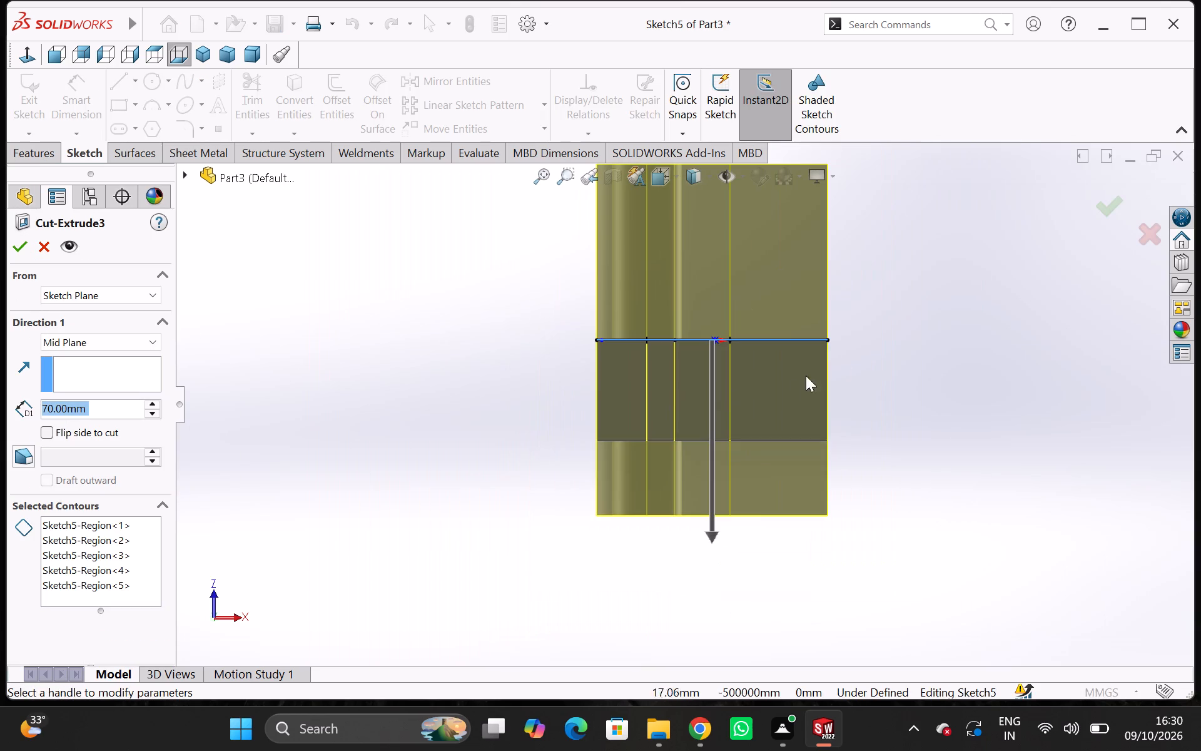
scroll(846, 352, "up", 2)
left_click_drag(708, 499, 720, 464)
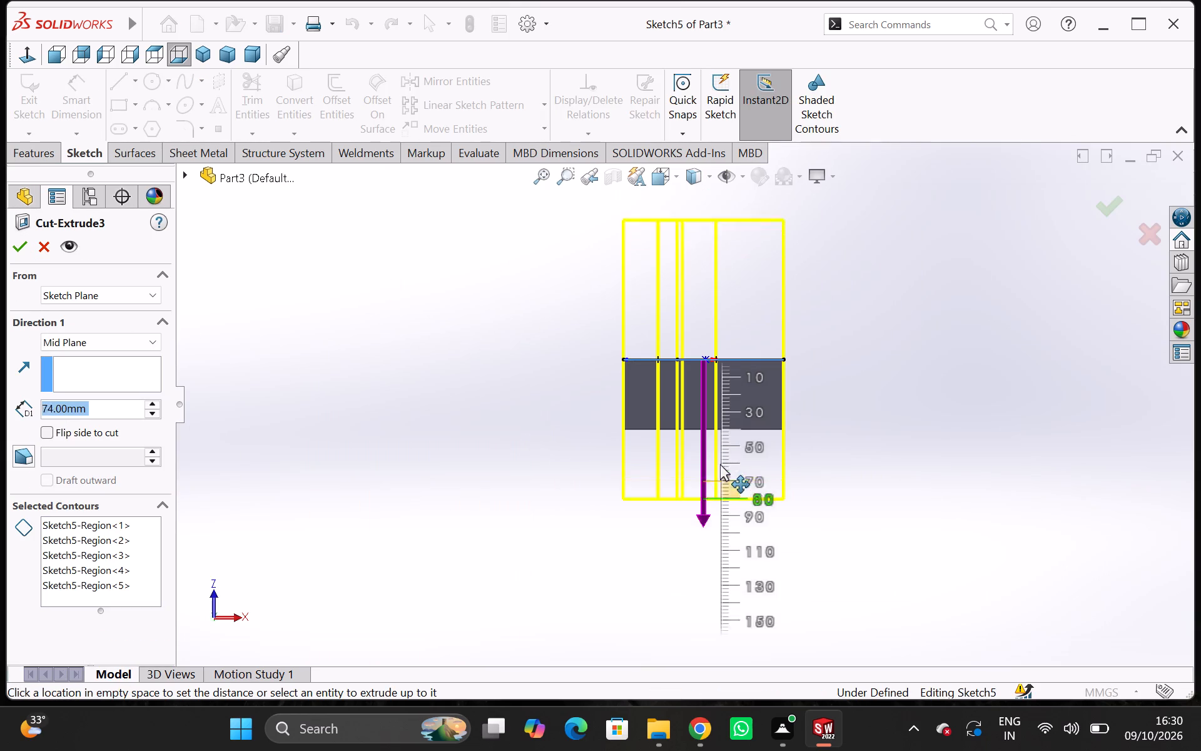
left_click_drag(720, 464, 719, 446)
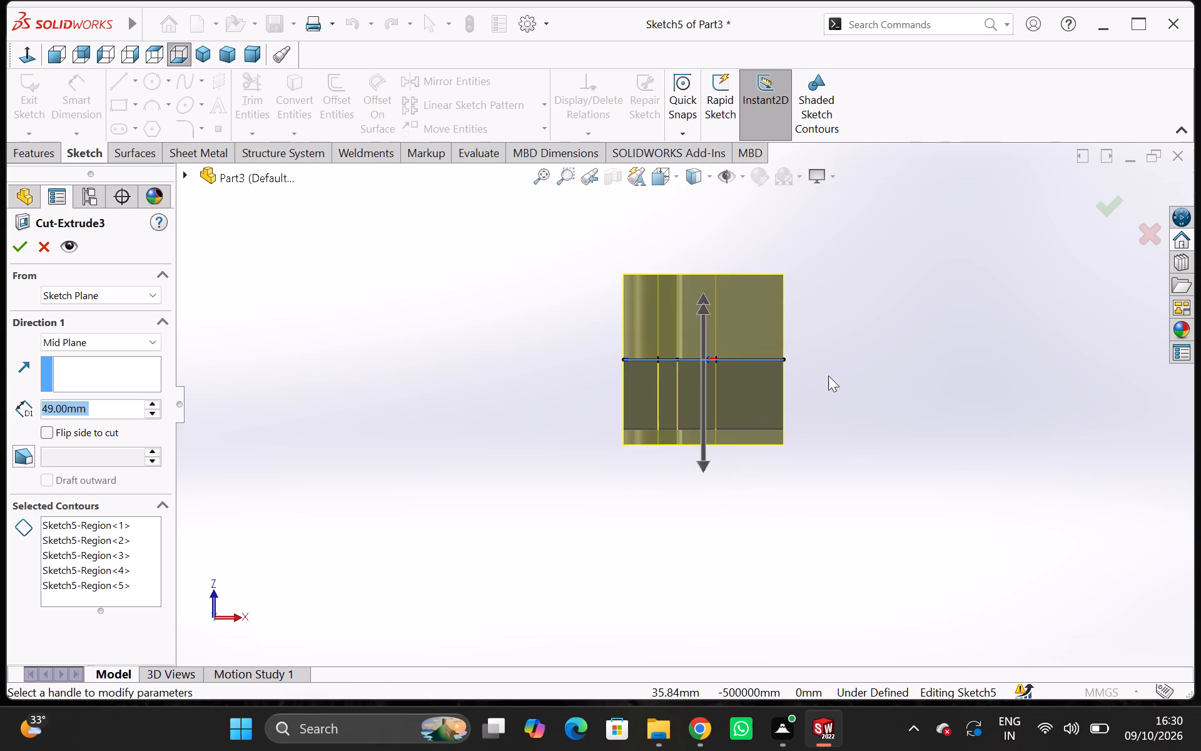
Examine the first cut's preview and selected contours from several angles, and discard the feature edit.
middle_click_drag(826, 357, 821, 611)
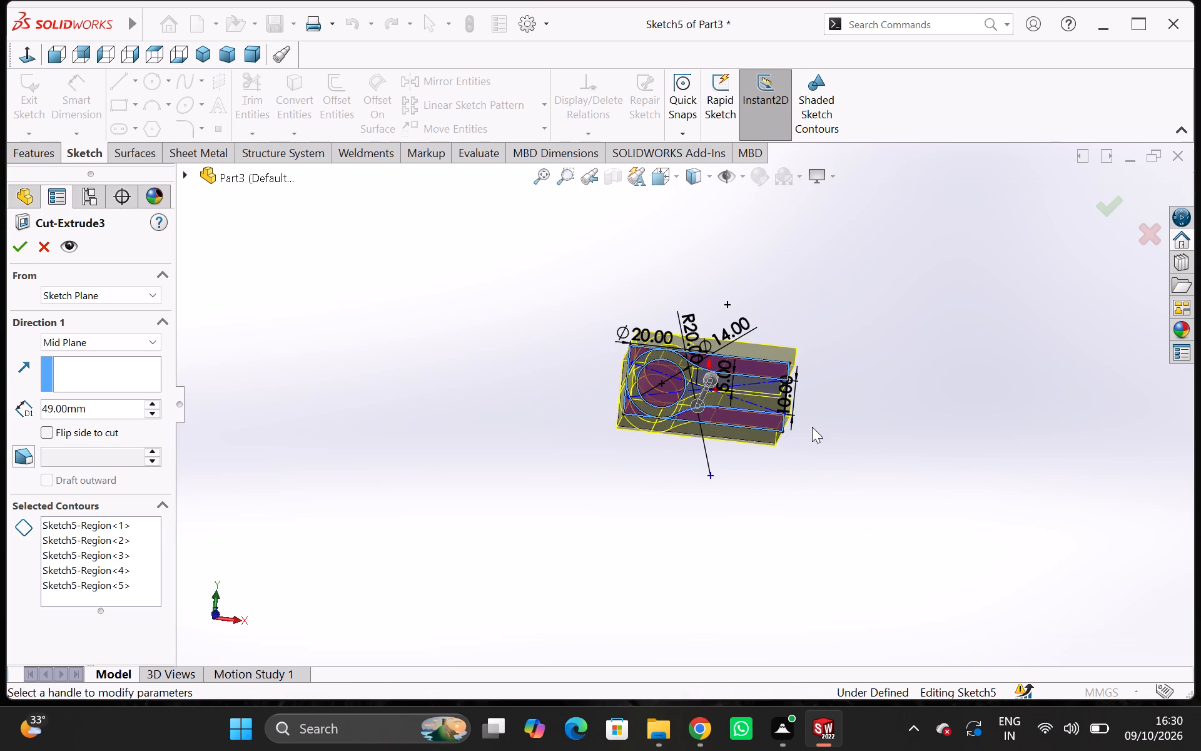
scroll(723, 368, "down", 8)
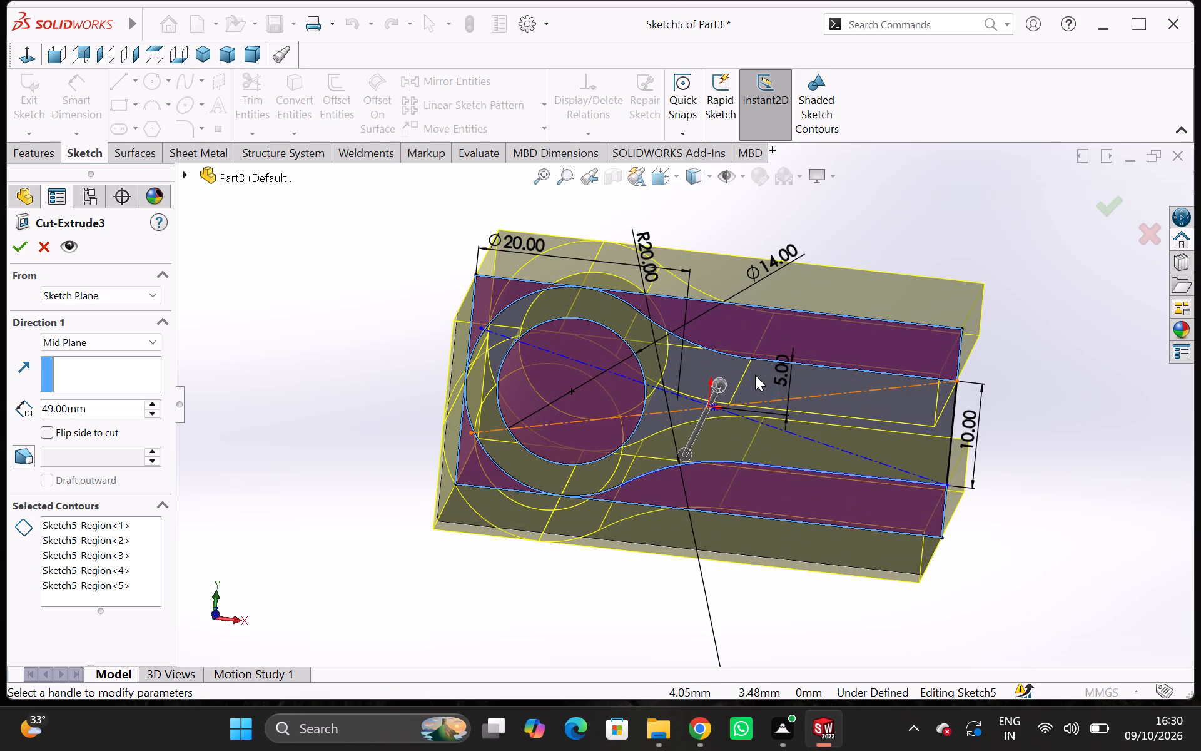
left_click(749, 380)
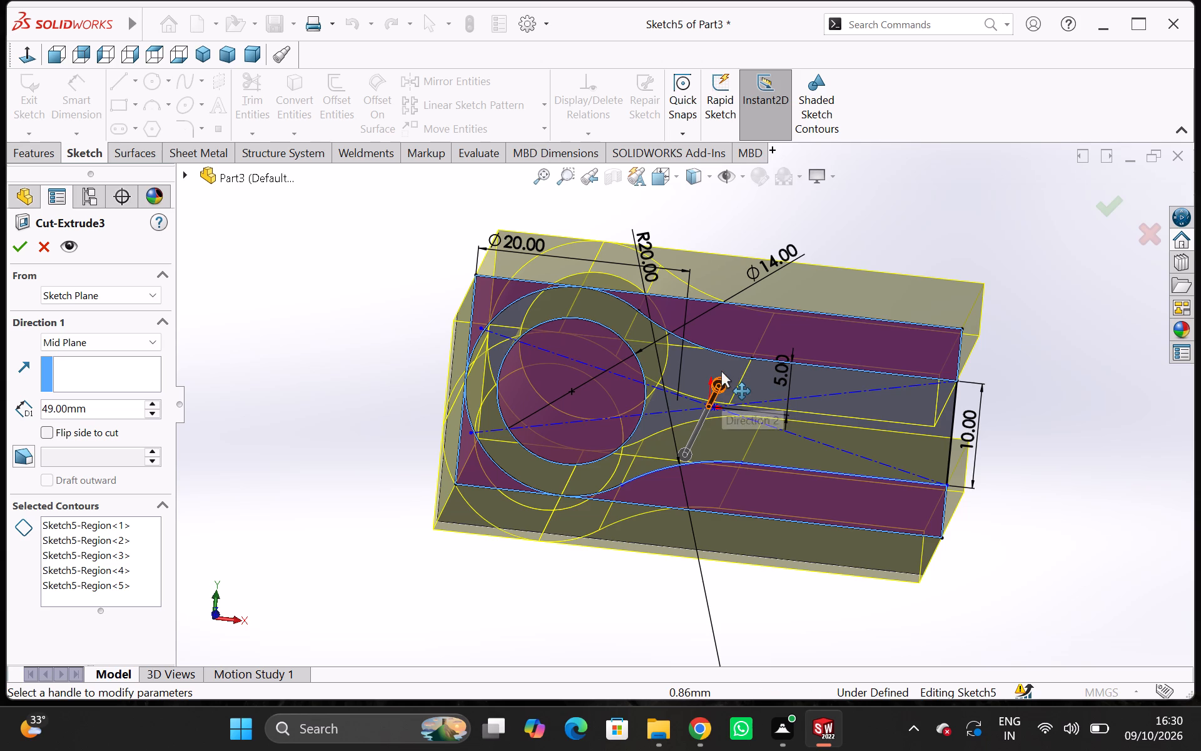
middle_click_drag(721, 368, 726, 388)
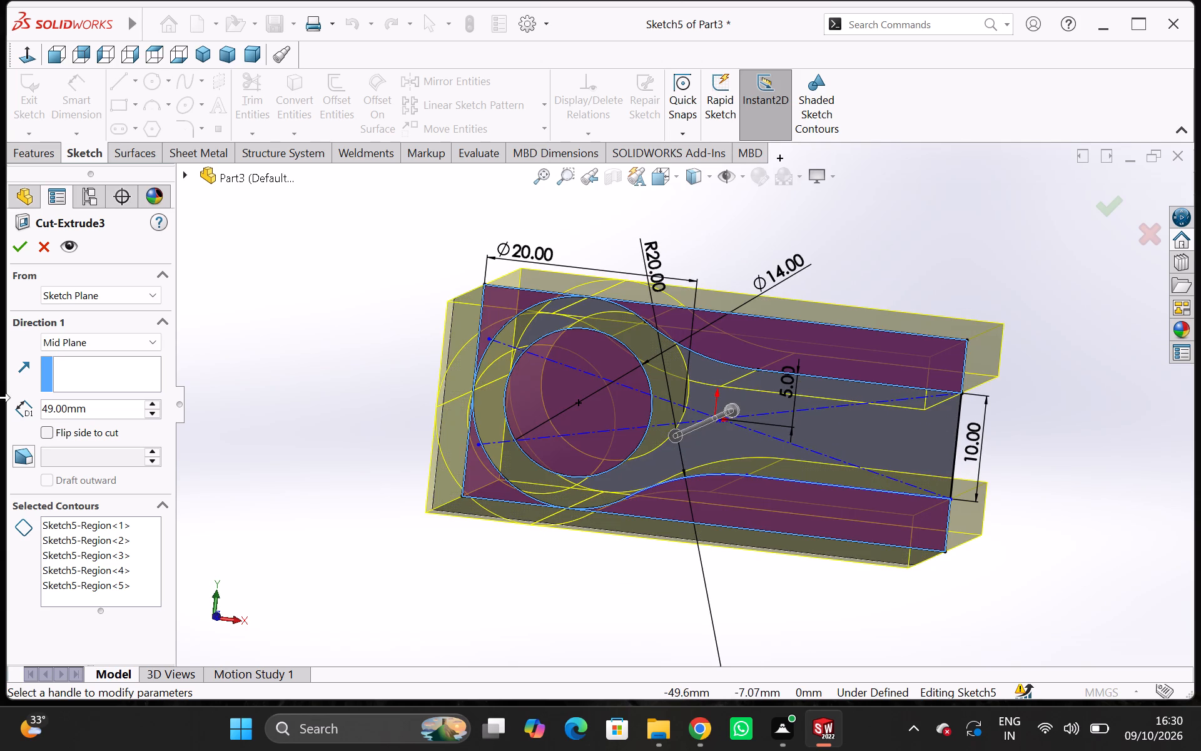
left_click(43, 583)
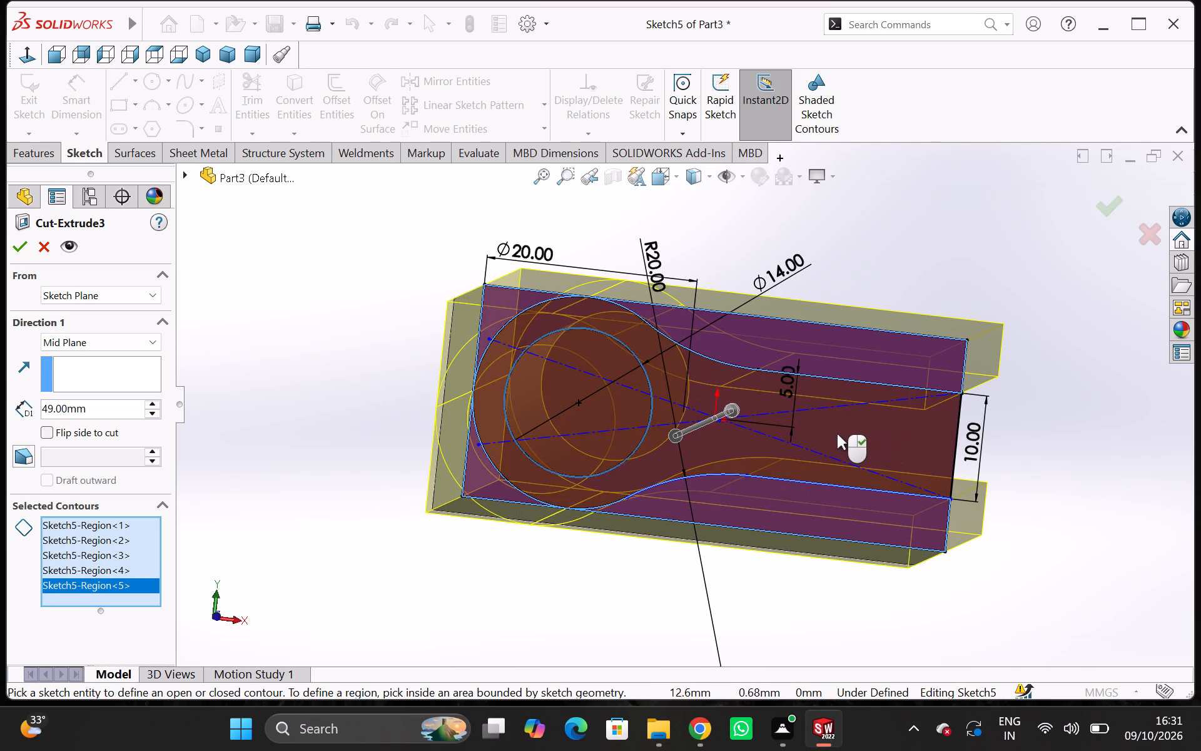
middle_click_drag(580, 537, 616, 383)
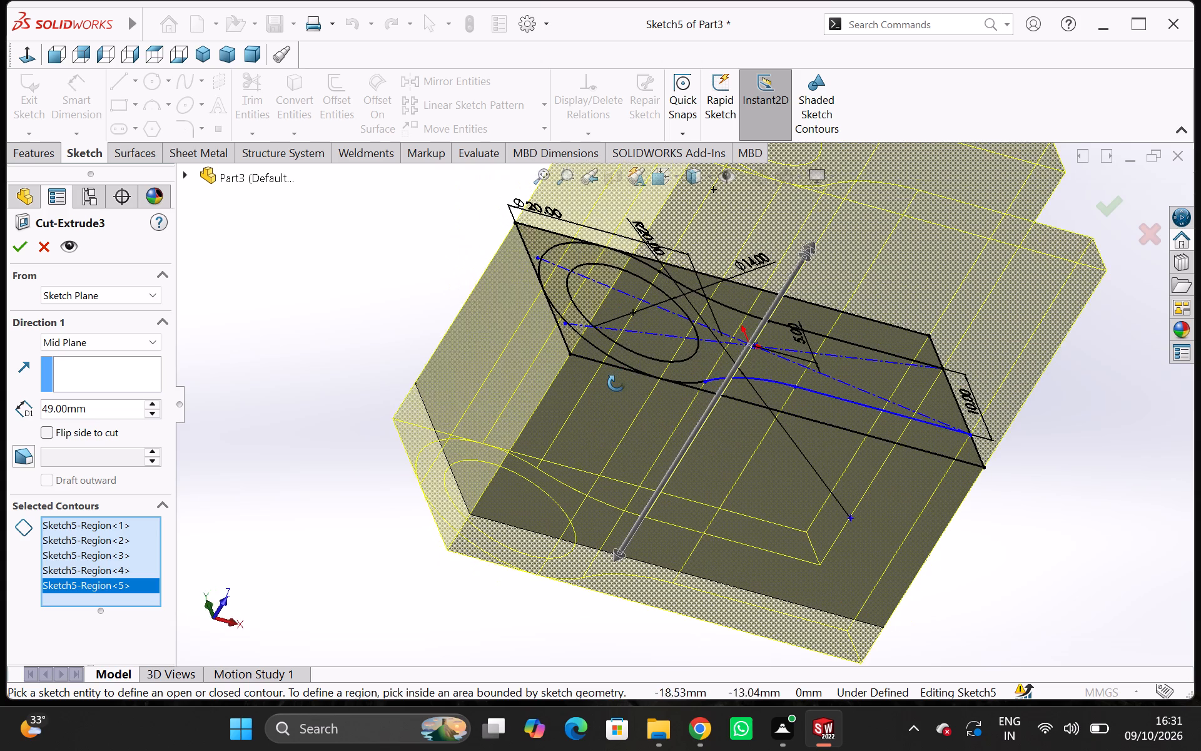
middle_click_drag(616, 383, 555, 482)
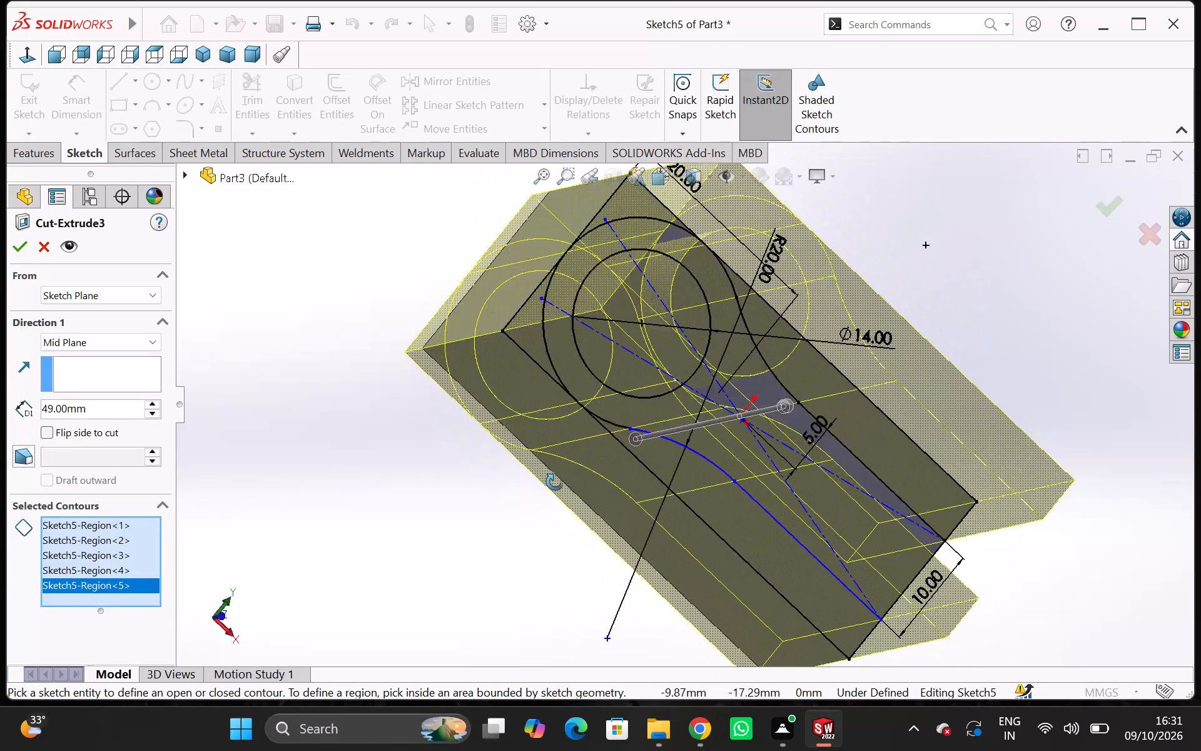
middle_click_drag(555, 482, 543, 452)
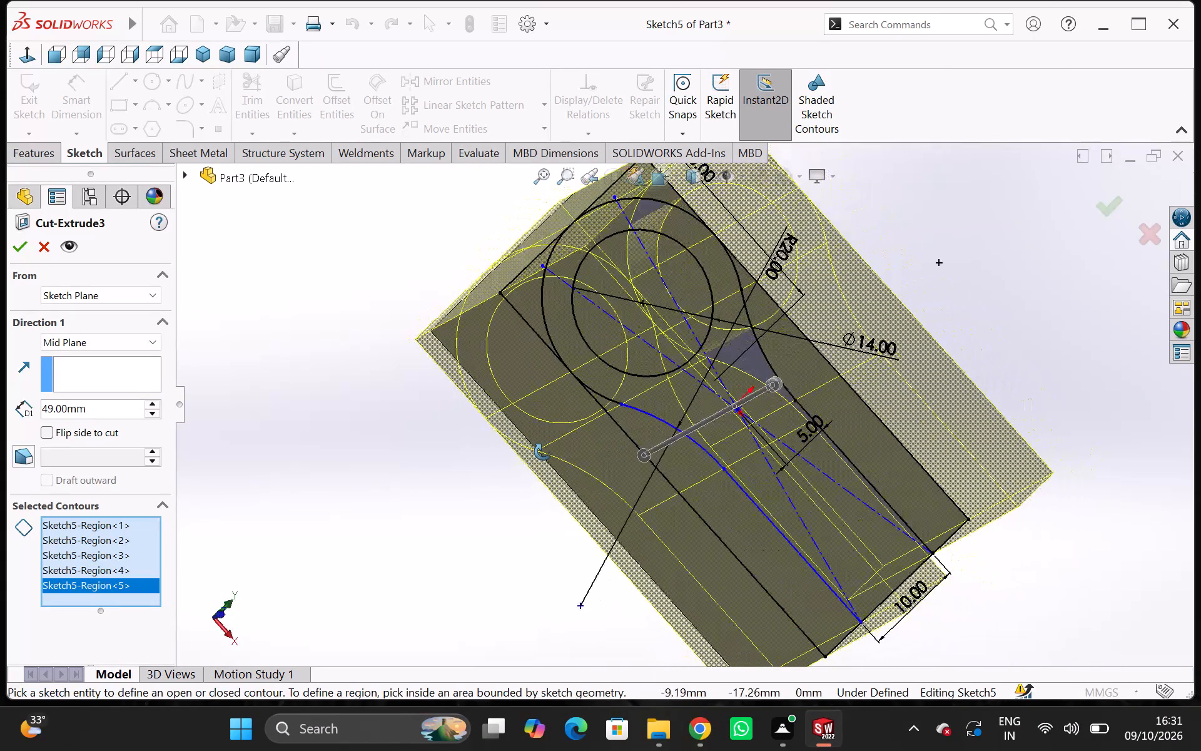
middle_click_drag(543, 452, 430, 455)
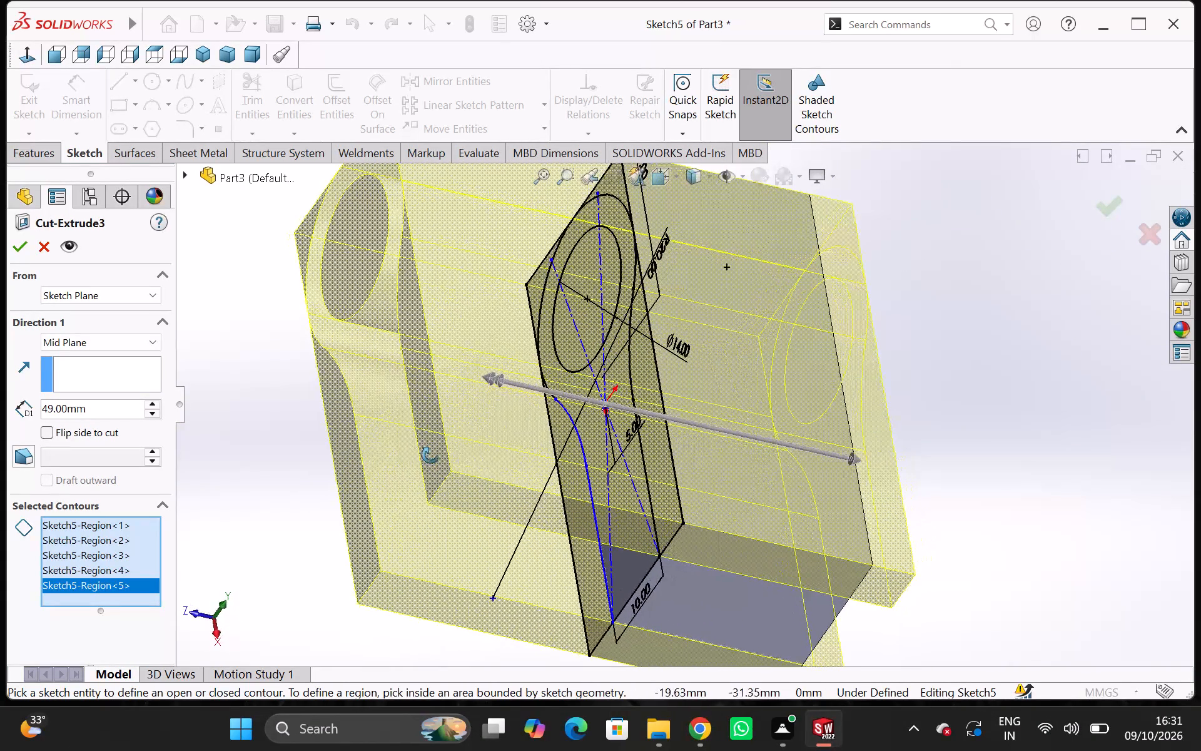
middle_click_drag(430, 455, 397, 501)
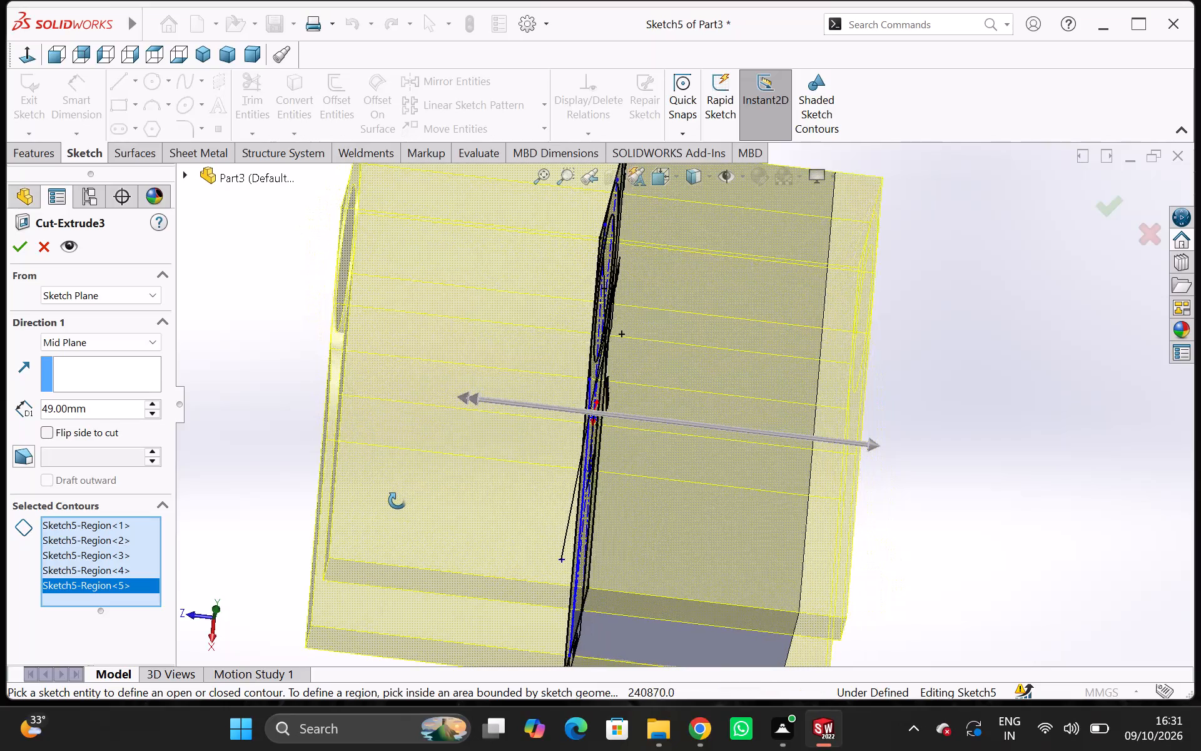
middle_click_drag(397, 501, 632, 396)
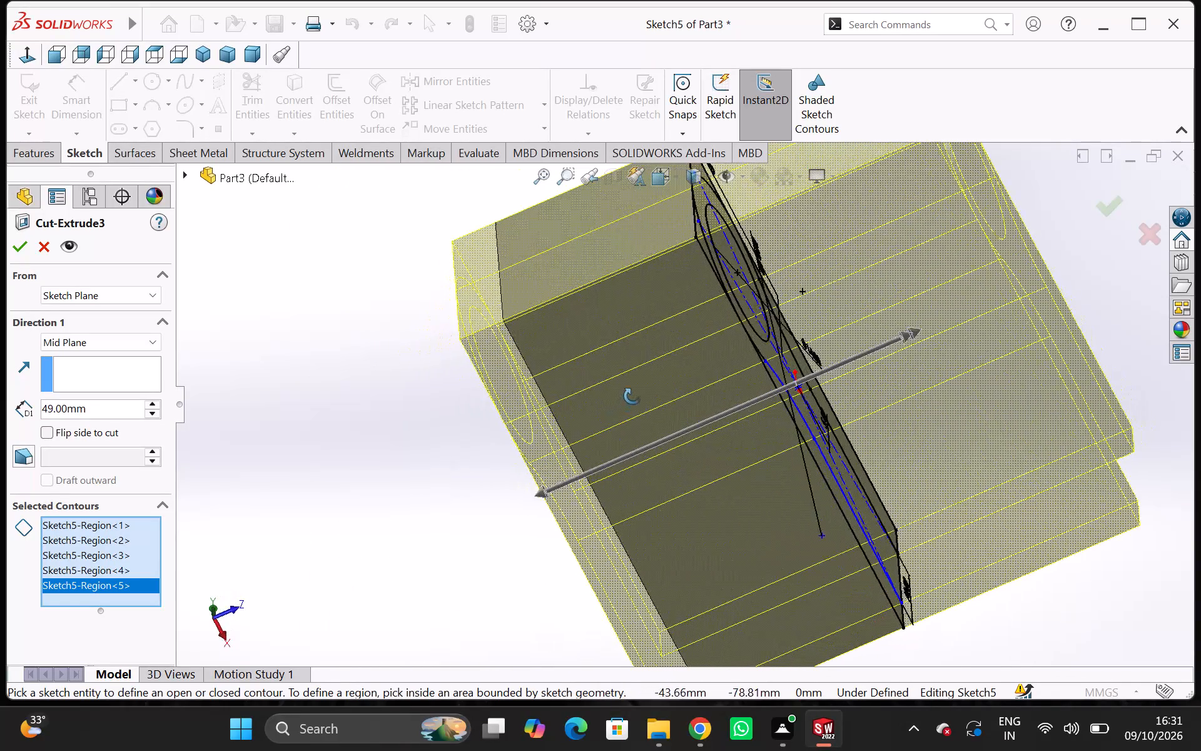
middle_click_drag(632, 396, 520, 447)
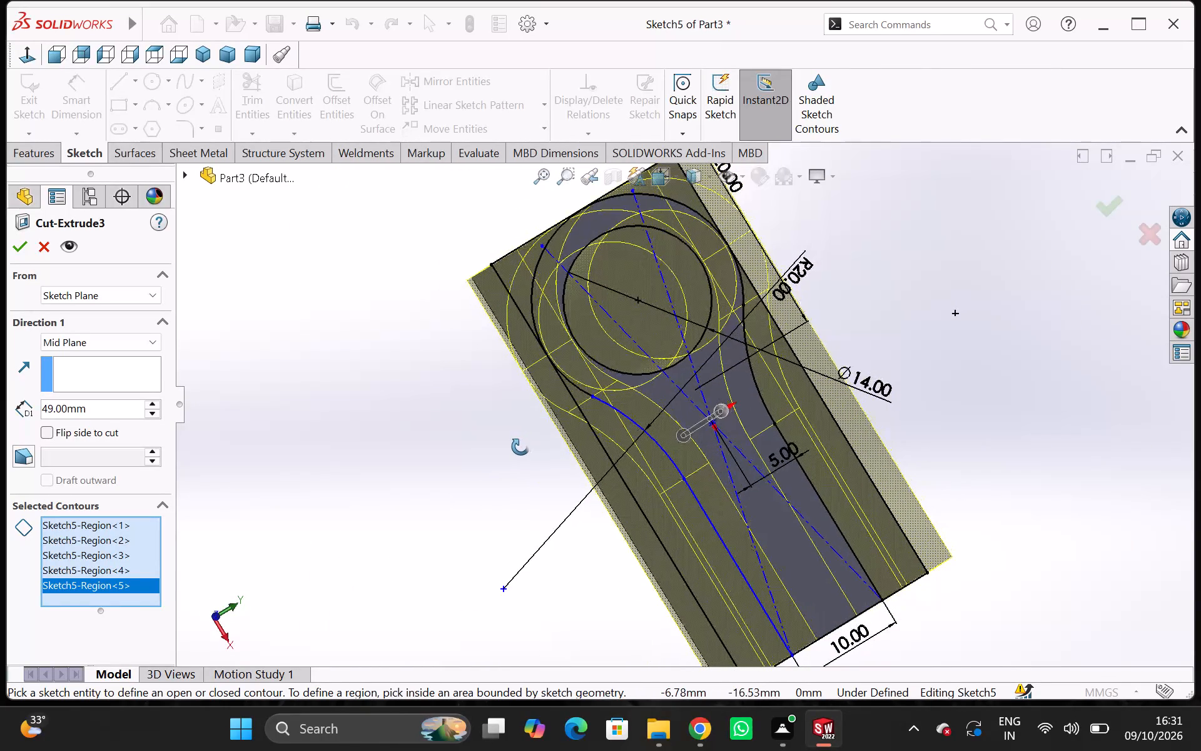
middle_click_drag(520, 447, 524, 439)
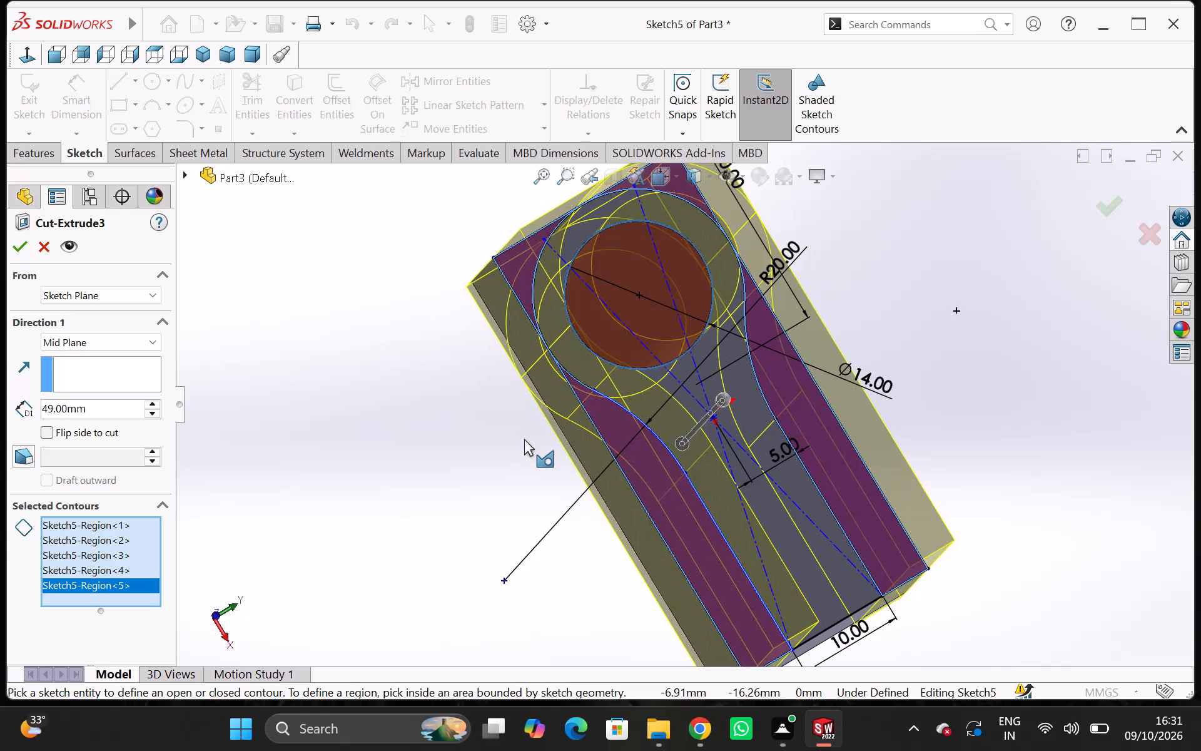
type("zZzz")
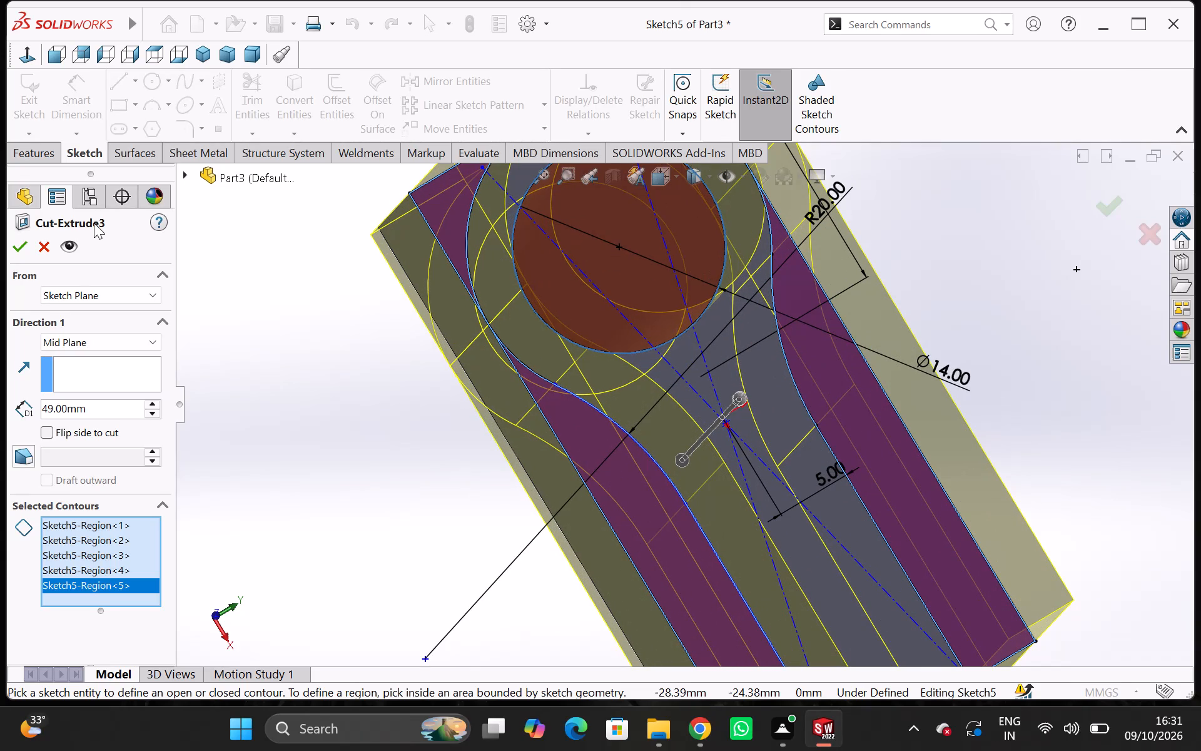
left_click(51, 243)
Undo the last operation to return to editing the sketch of the second keyhole profile.
key("shift+z")
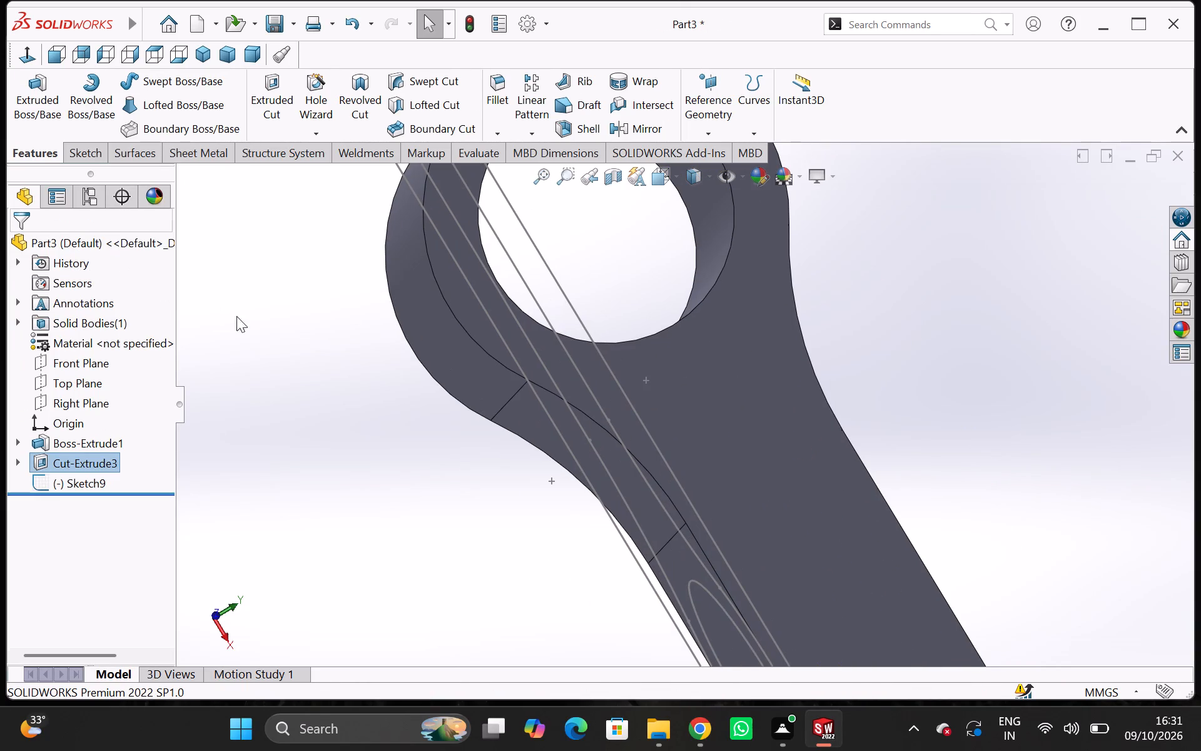
scroll(390, 364, "down", 6)
scroll(398, 366, "up", 11)
key("shift+z")
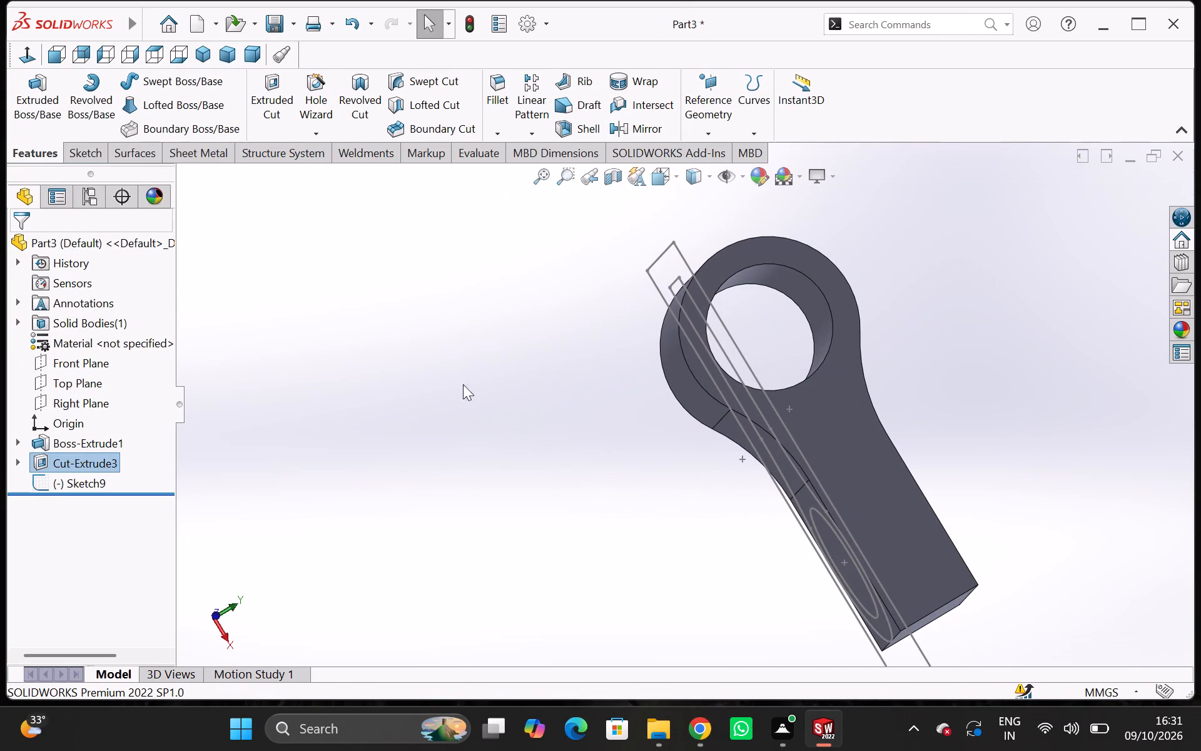
key("shift+z")
key("shift+z")
type("zz")
type("zz")
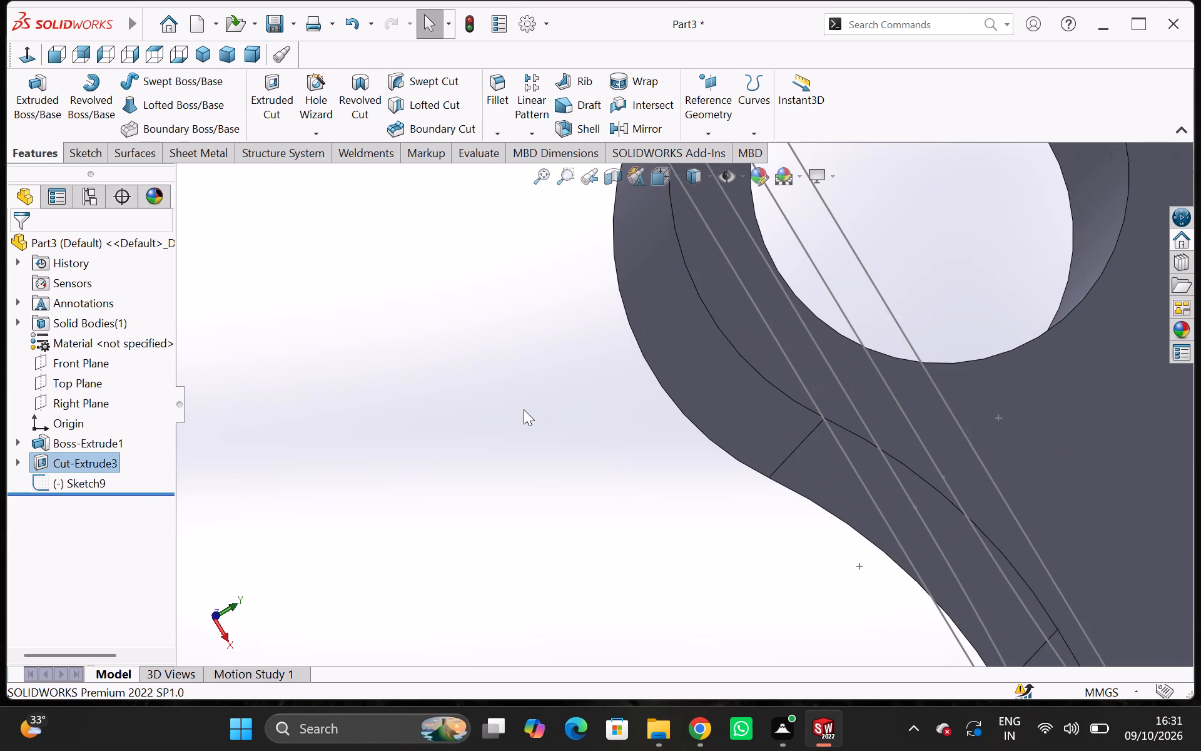
key("ctrl+z")
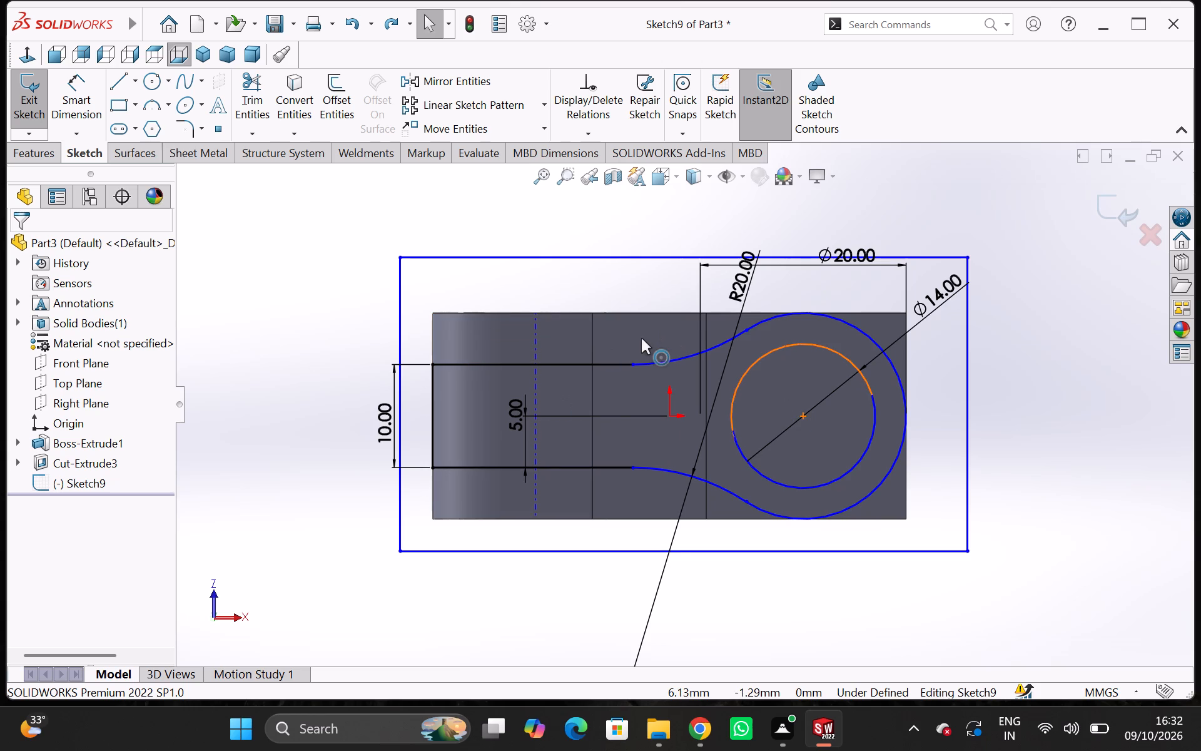
Start an Extruded Cut of the second keyhole sketch, Through All - Both, with the region inside the outer rectangle as contour.
left_click(34, 158)
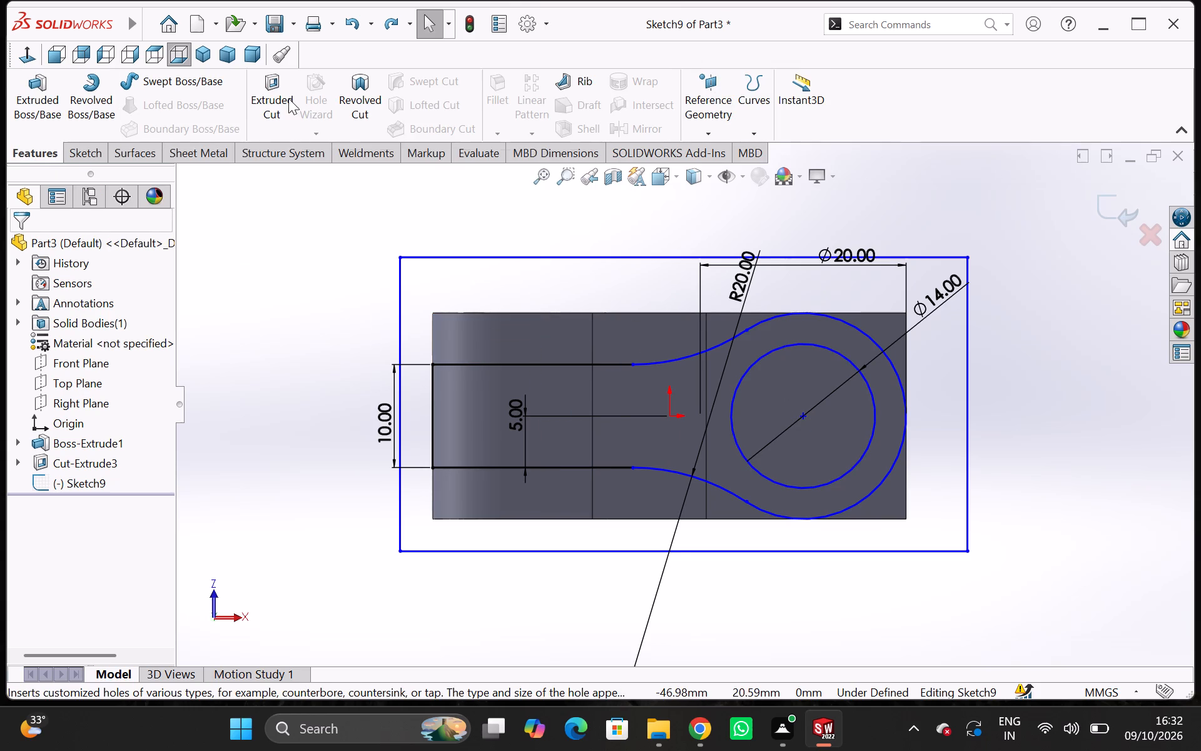
left_click(285, 98)
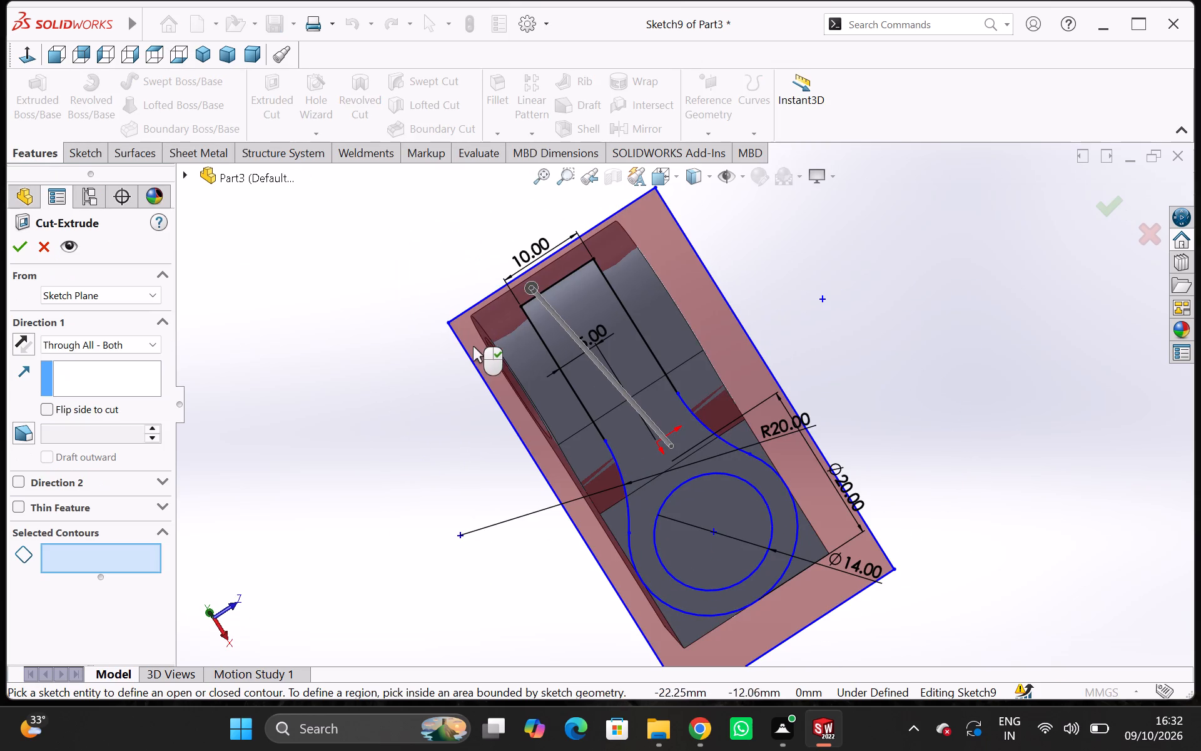
left_click(470, 350)
middle_click_drag(912, 334, 906, 210)
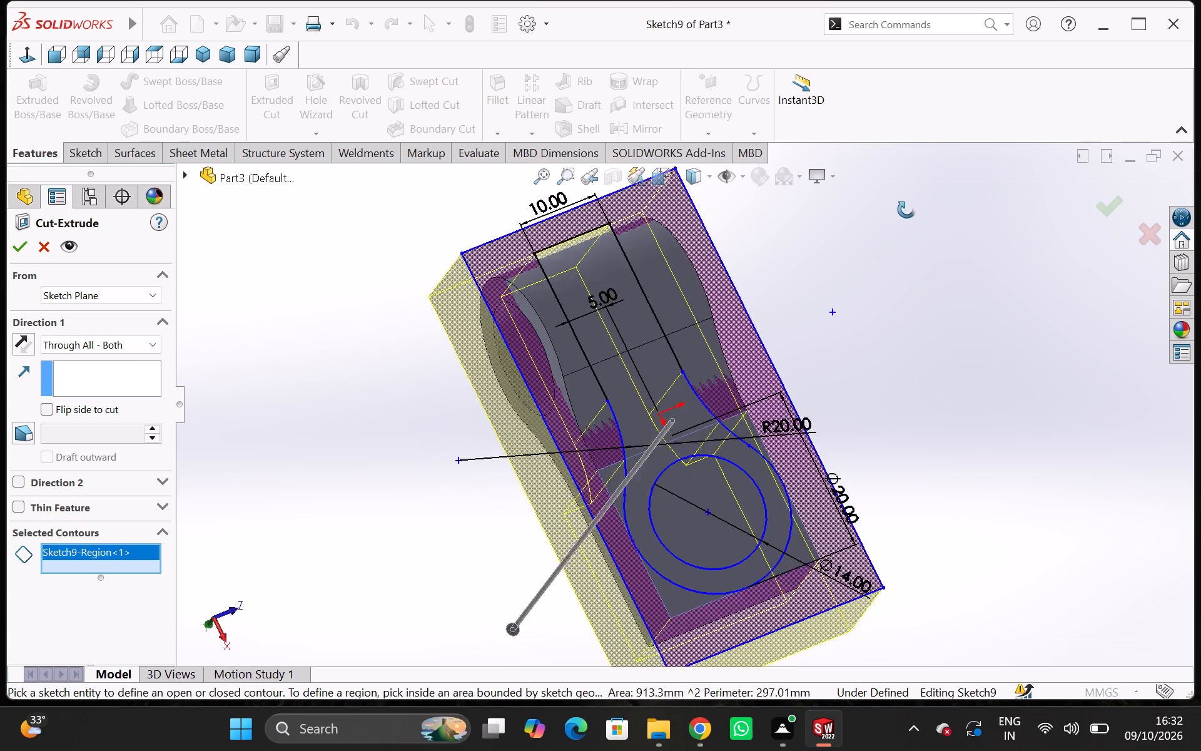
middle_click_drag(906, 210, 894, 223)
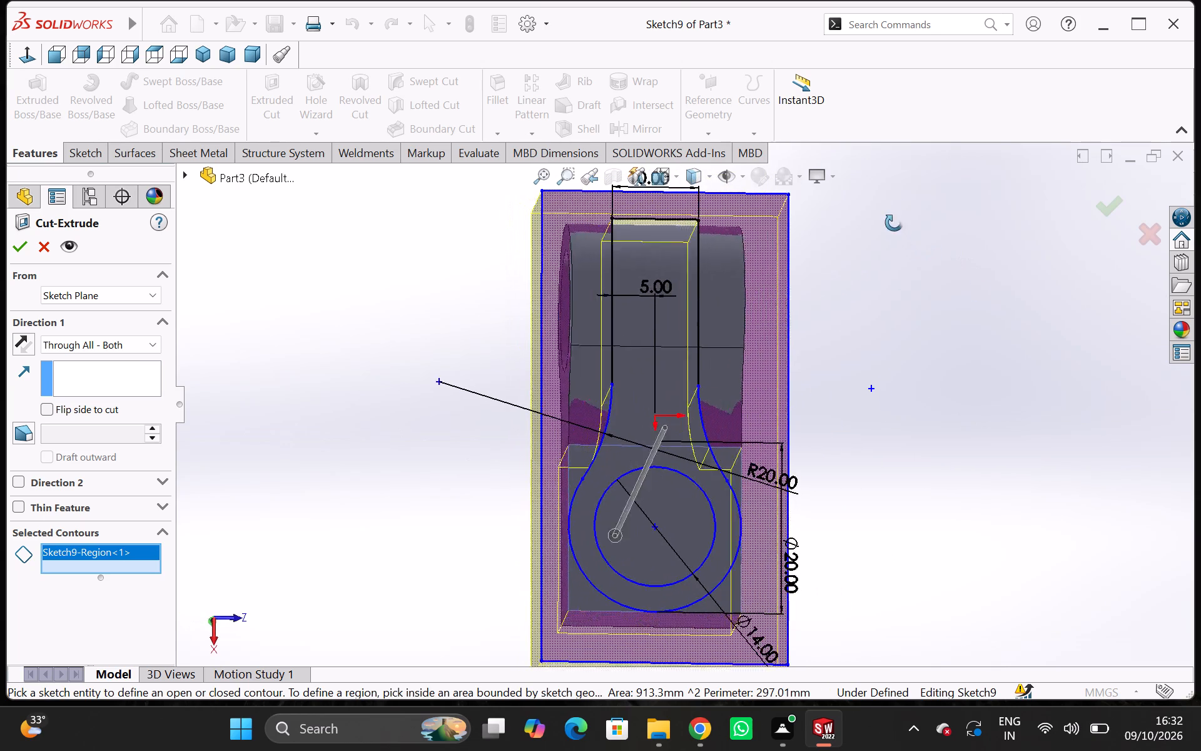
middle_click_drag(894, 223, 893, 221)
scroll(826, 439, "down", 2)
scroll(826, 439, "up", 3)
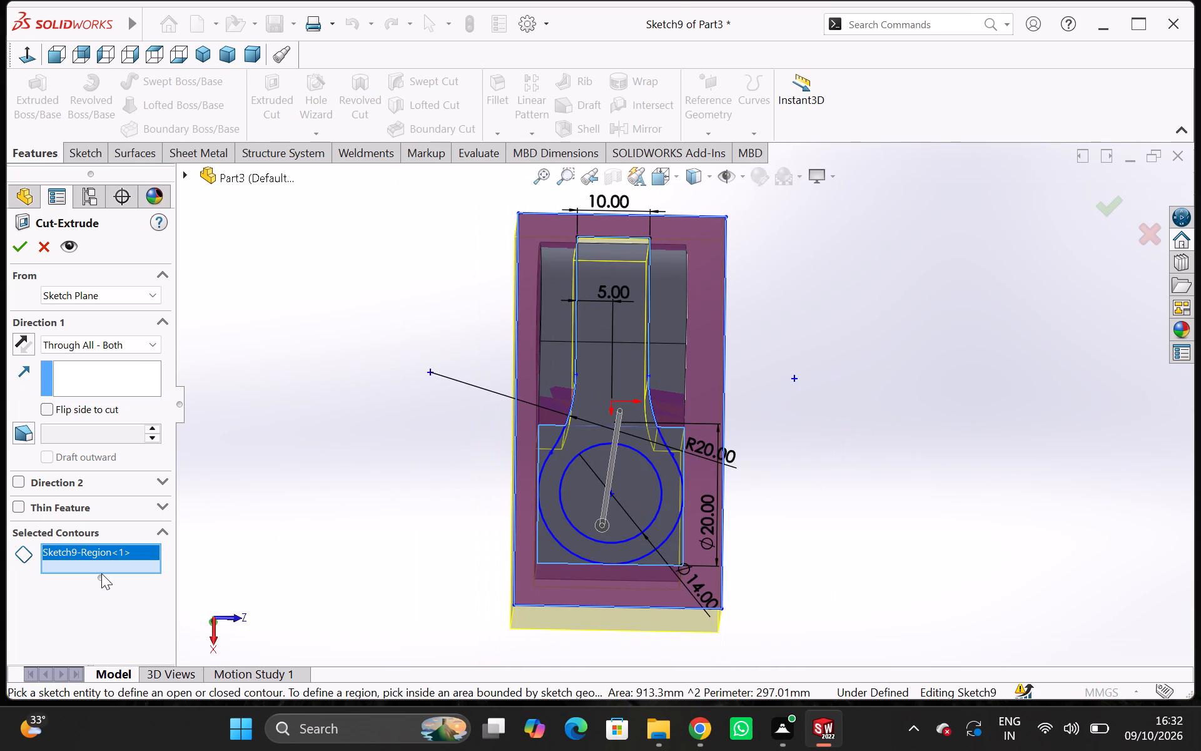
Add the 14 mm circle's region and the four corner regions around the 20 mm circle to the cut's selected contours.
left_click(585, 484)
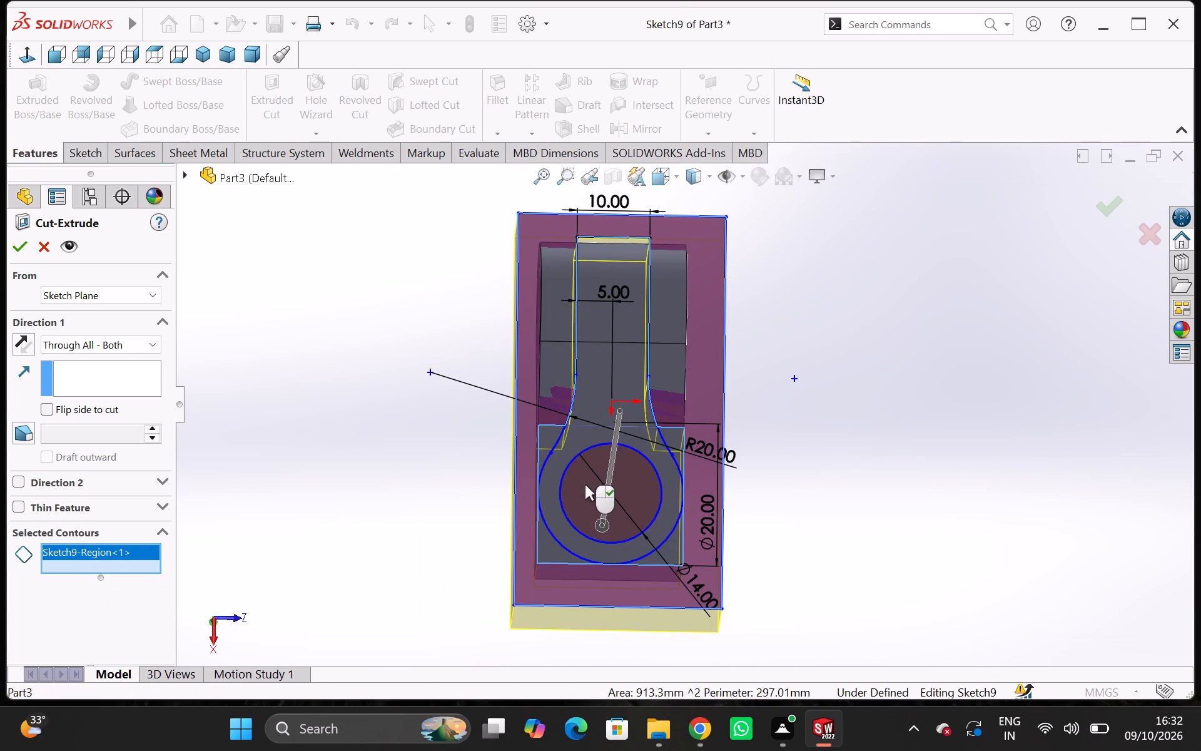
left_click(551, 550)
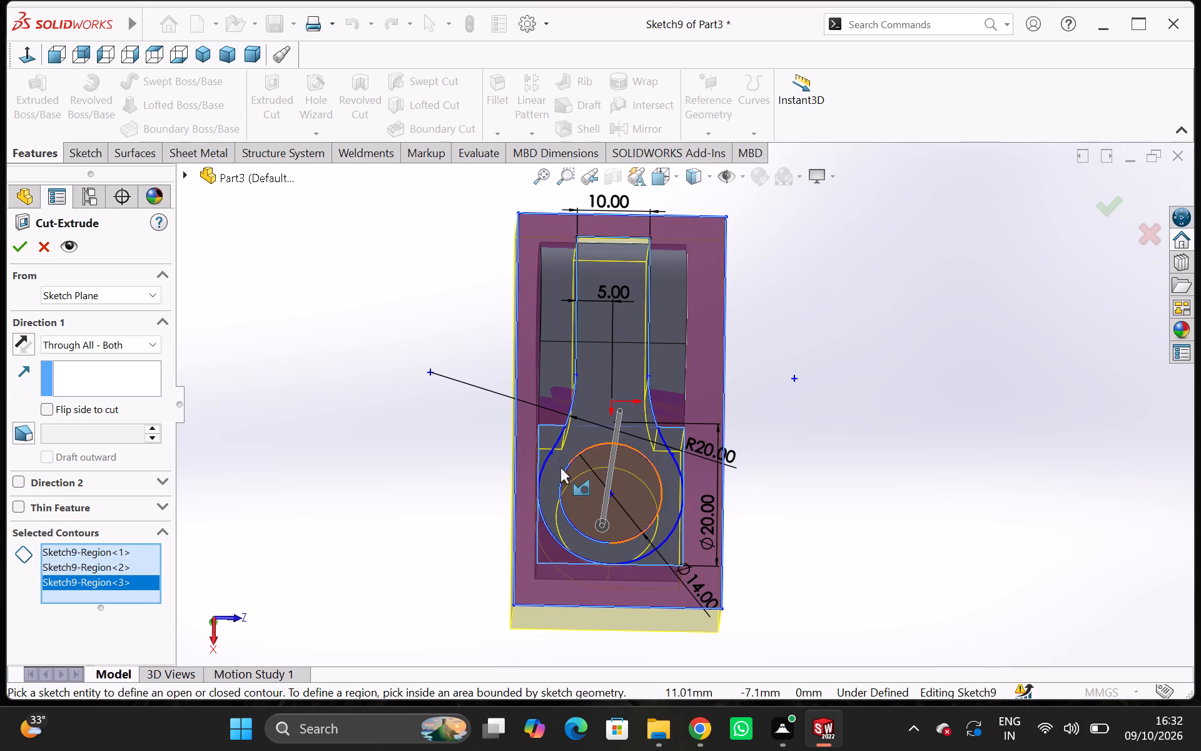
left_click(549, 439)
left_click(673, 437)
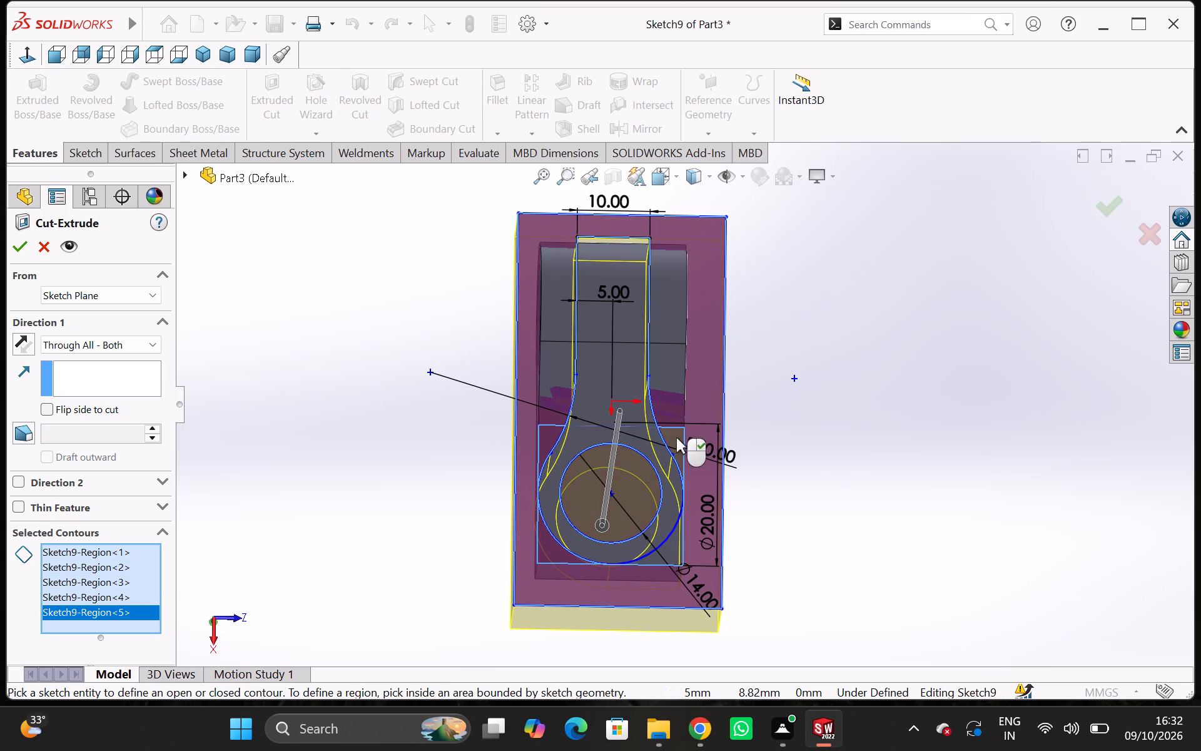
left_click(667, 549)
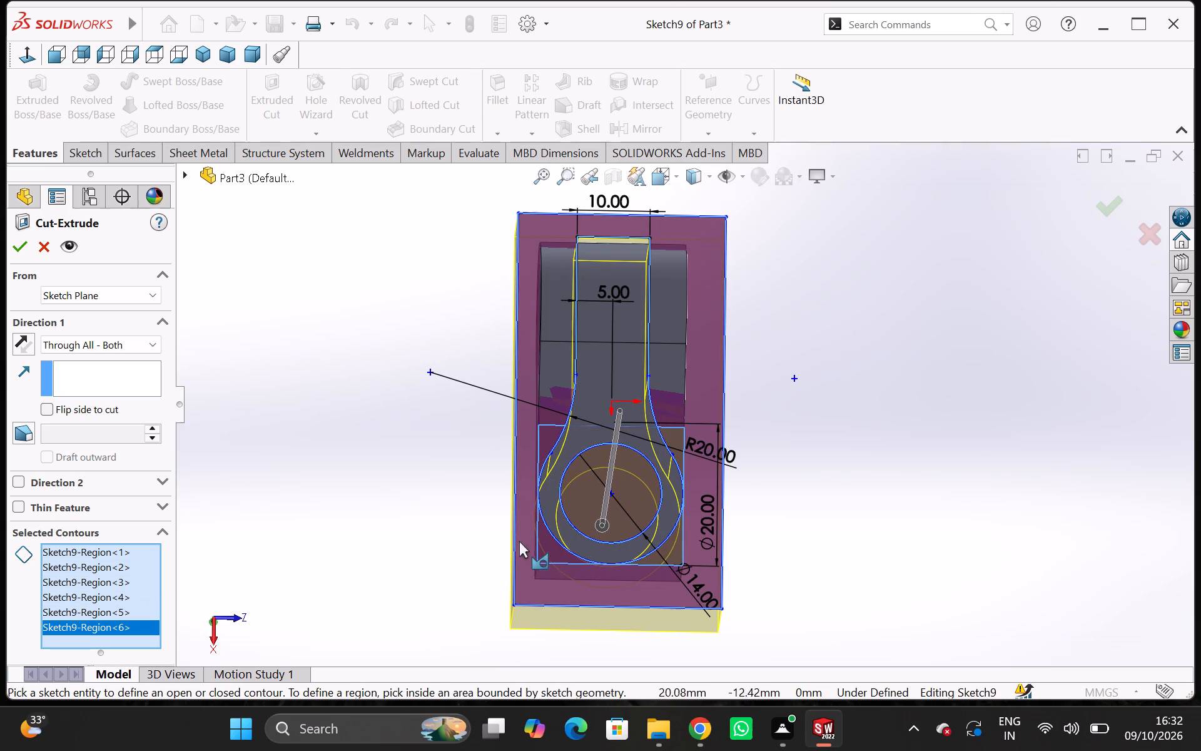
middle_click_drag(484, 523, 535, 459)
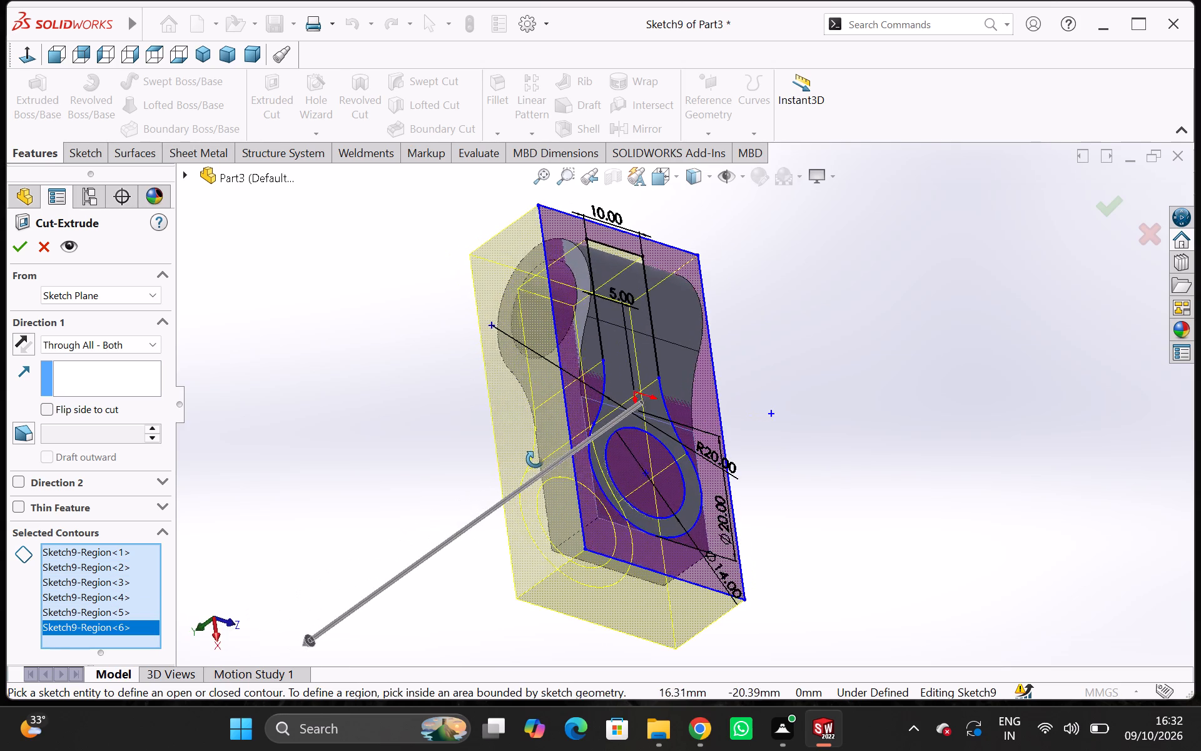
middle_click_drag(535, 459, 537, 474)
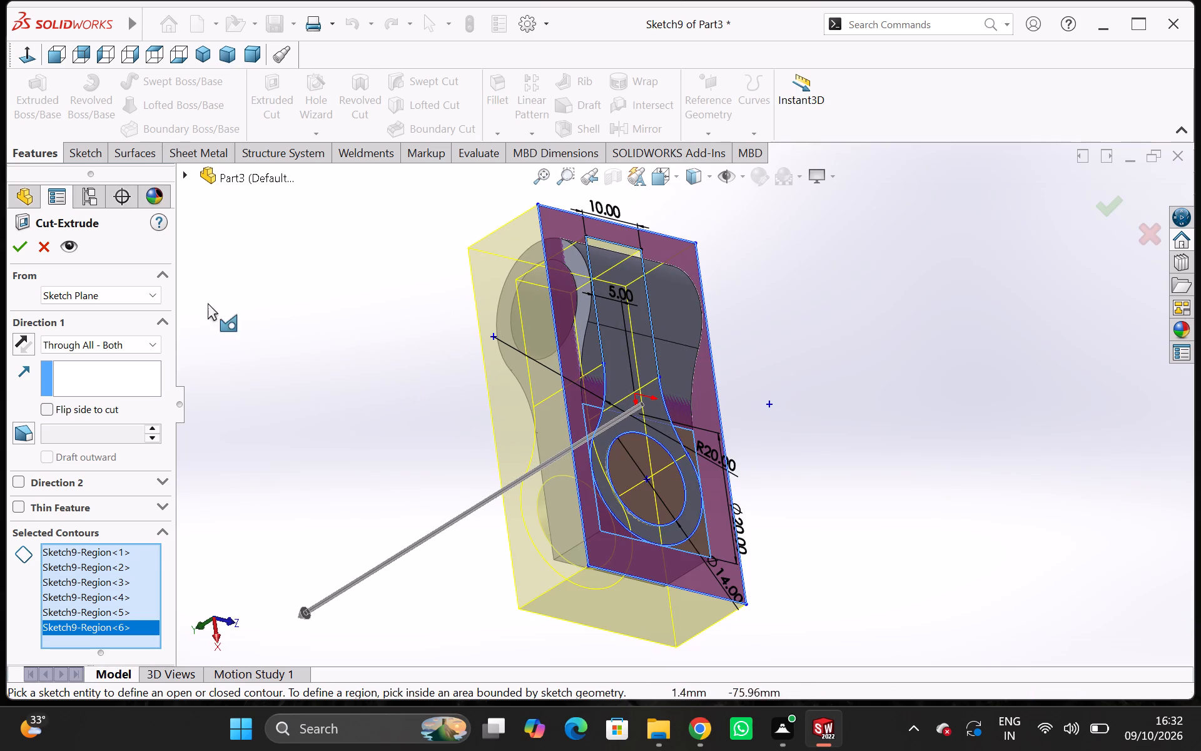
Complete the Through All - Both cut of the second keyhole profile using the six selected regions.
left_click(28, 253)
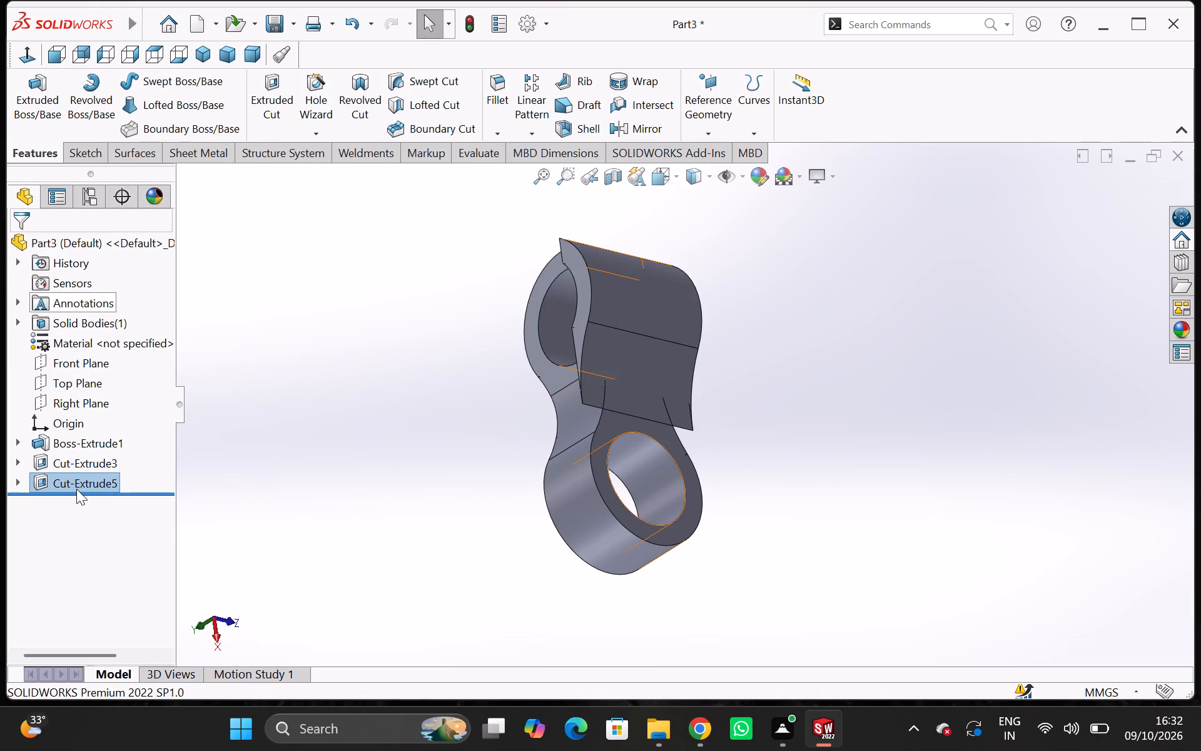
Edit the second keyhole cut to use a Mid Plane end condition with a 70 mm depth.
right_click(76, 489)
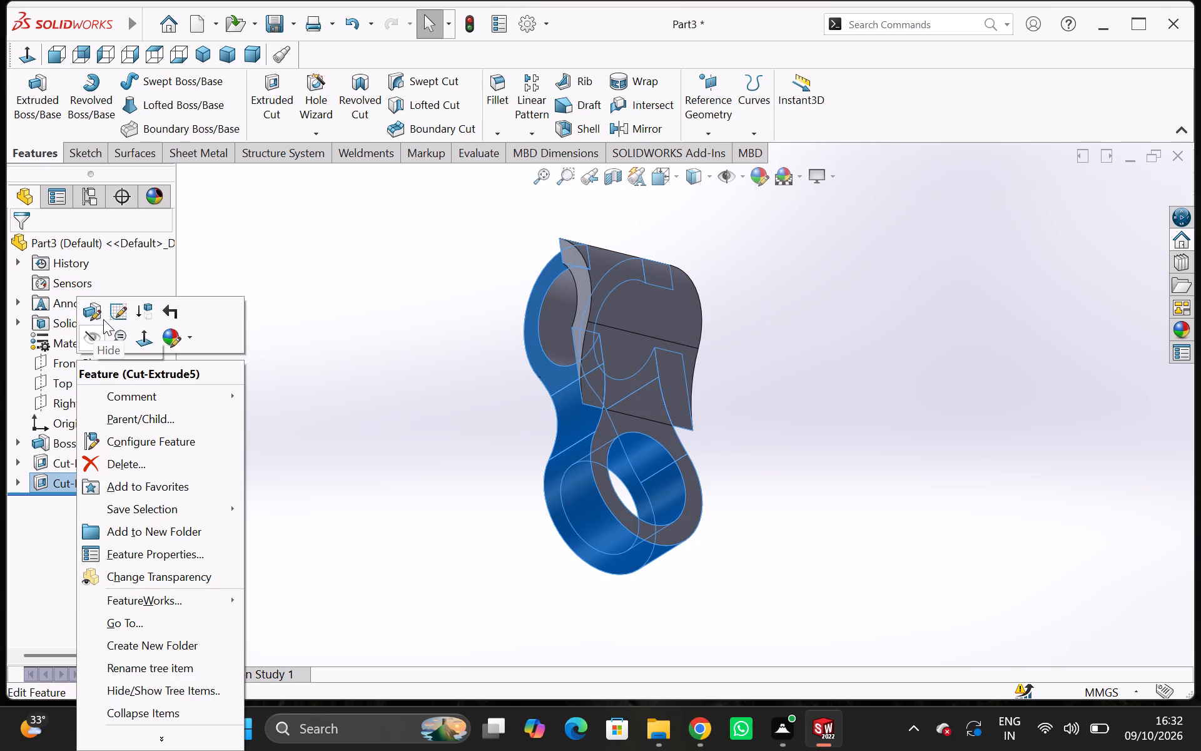
left_click(102, 319)
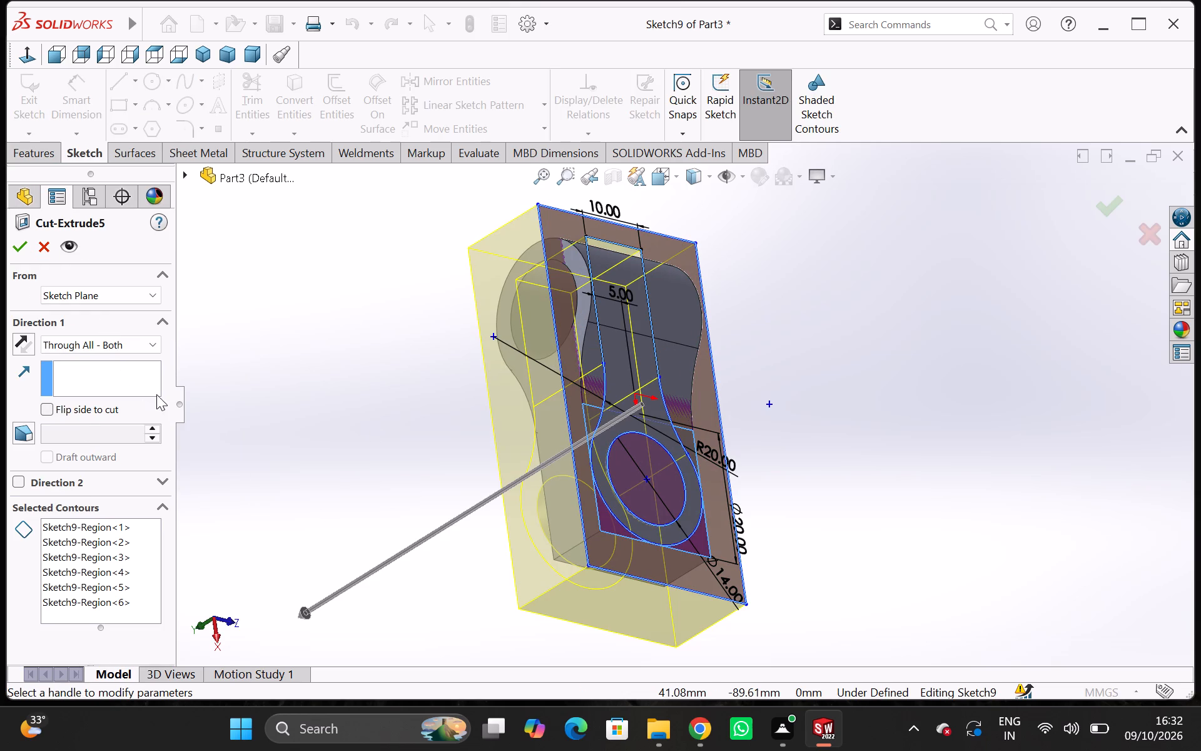
left_click(135, 339)
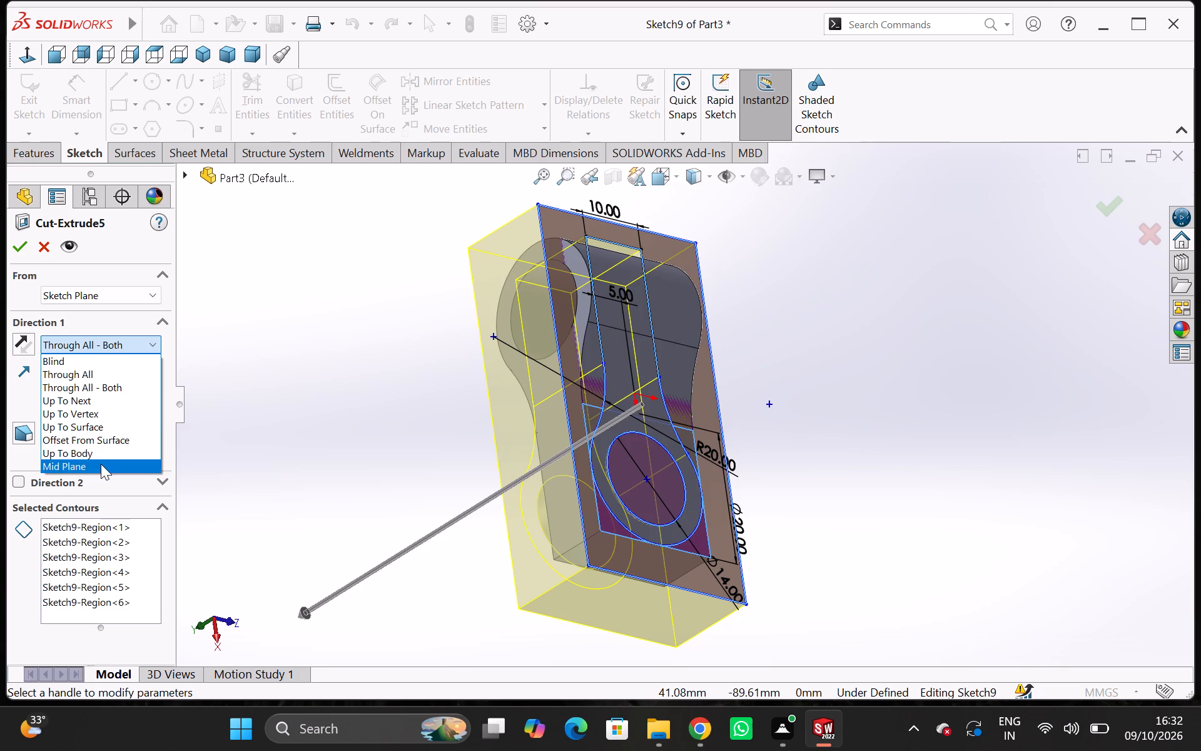
left_click(101, 464)
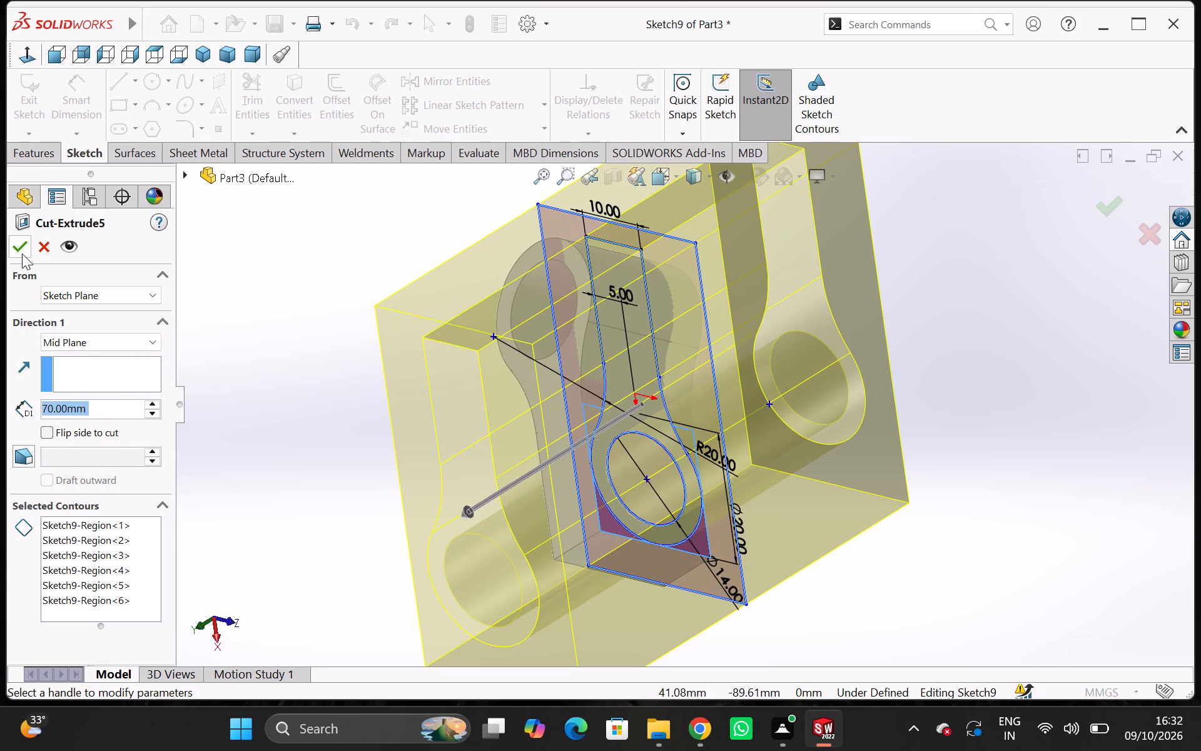
left_click(22, 253)
Examine the link from several angles, checking both ring ends, their holes and the connecting neck.
middle_click_drag(382, 342, 672, 334)
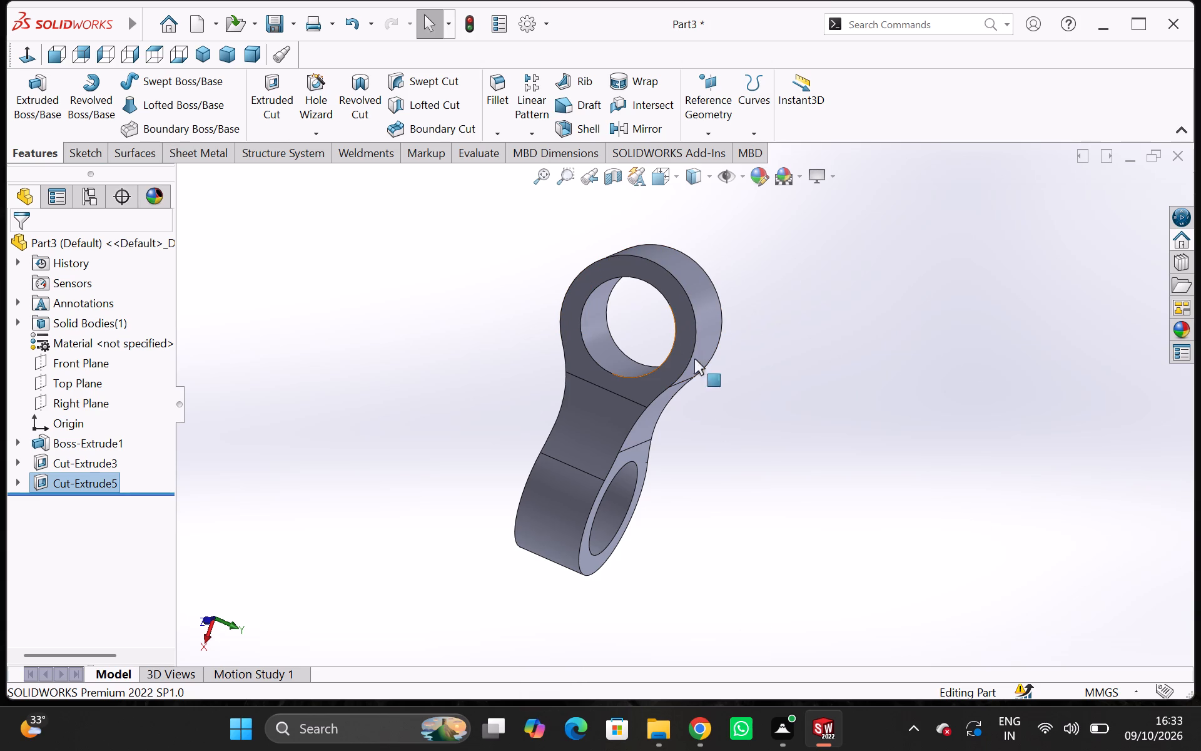
middle_click_drag(751, 416, 614, 486)
scroll(720, 370, "down", 1)
middle_click_drag(712, 372, 575, 542)
scroll(579, 530, "down", 1)
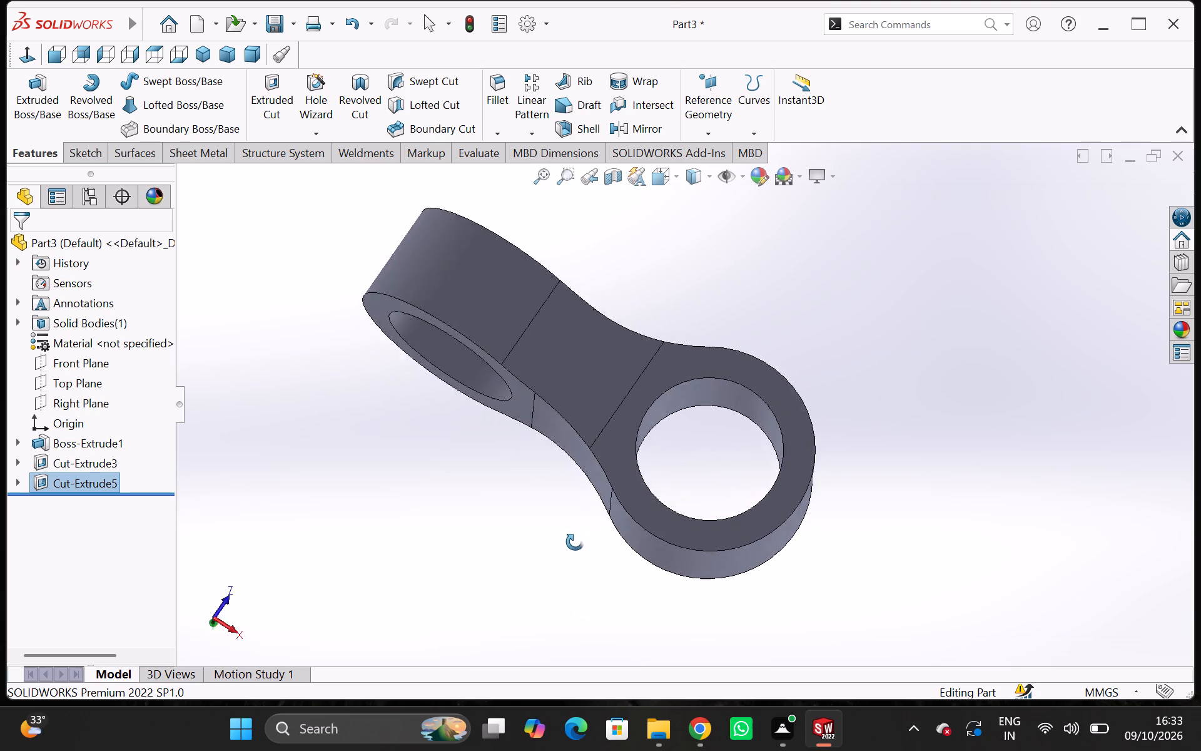
middle_click_drag(575, 542, 521, 610)
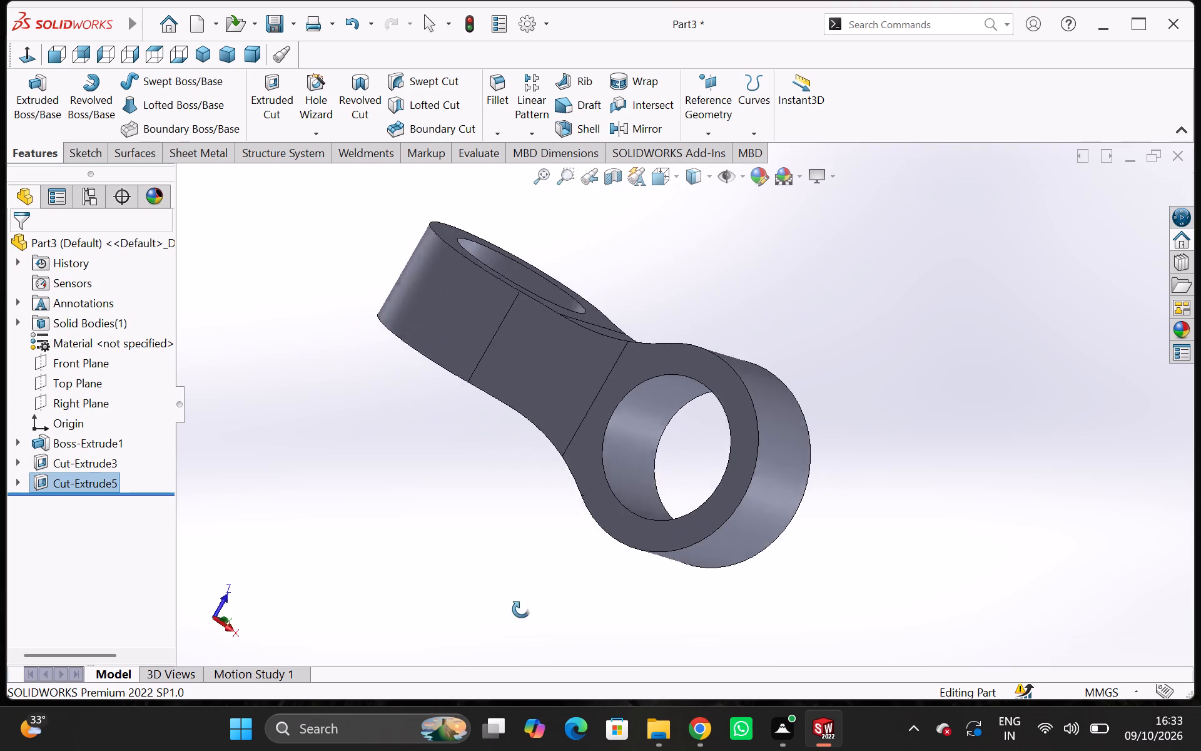
middle_click_drag(521, 610, 659, 571)
middle_click(659, 571)
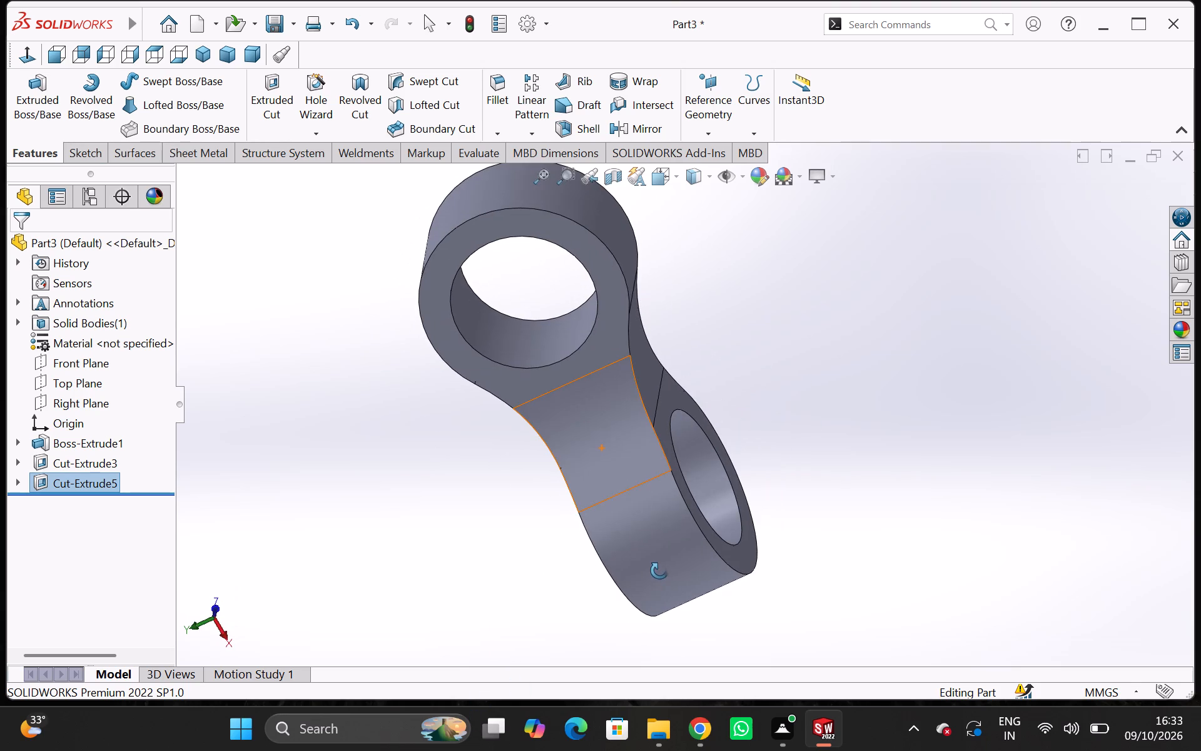
left_click(531, 572)
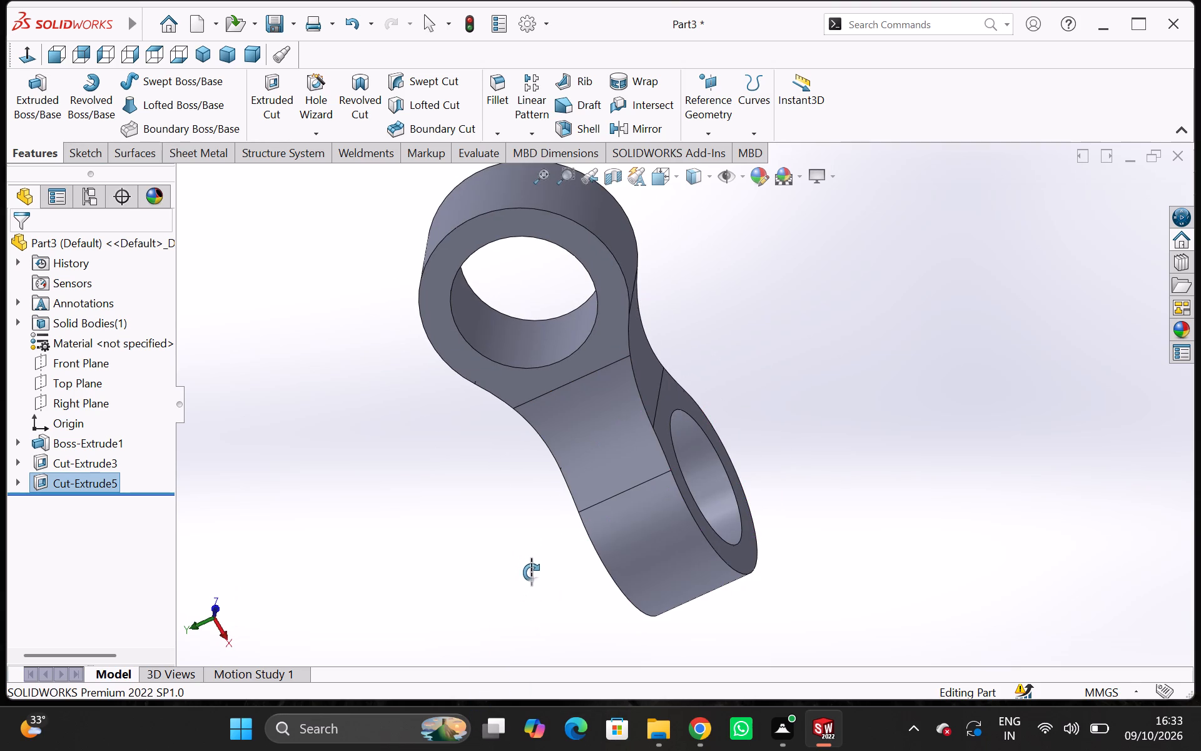
middle_click_drag(486, 605, 530, 409)
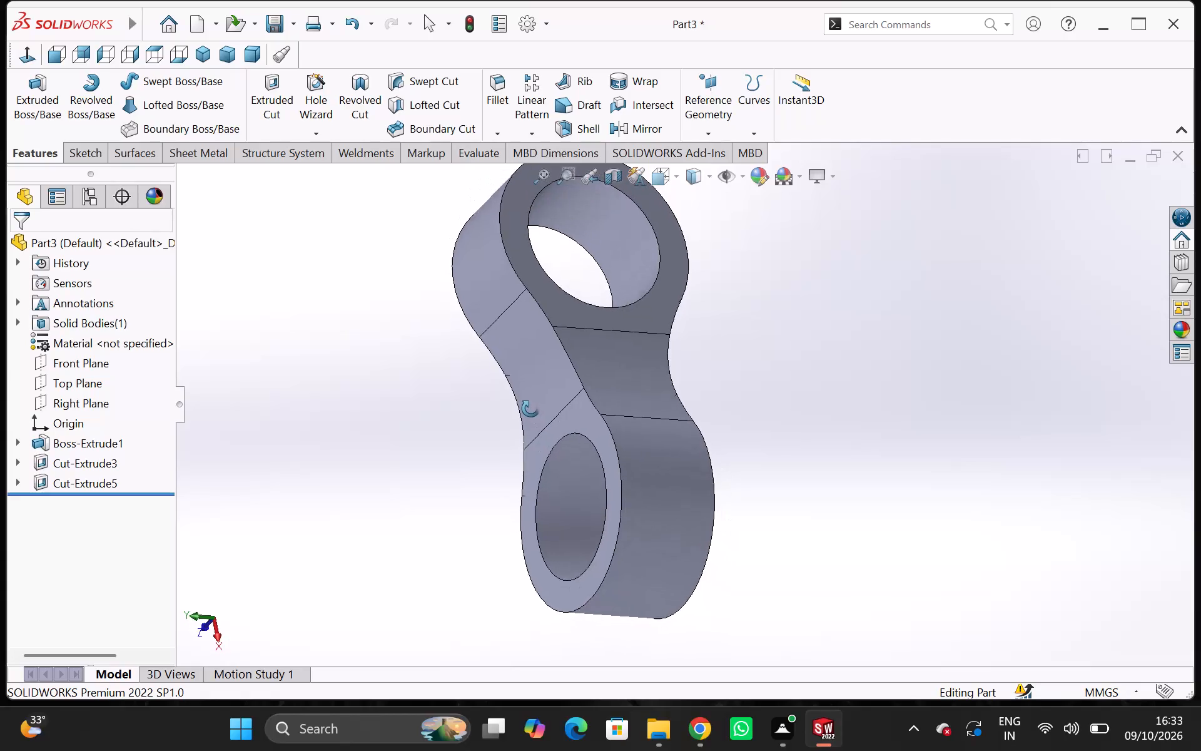
middle_click_drag(530, 409, 505, 488)
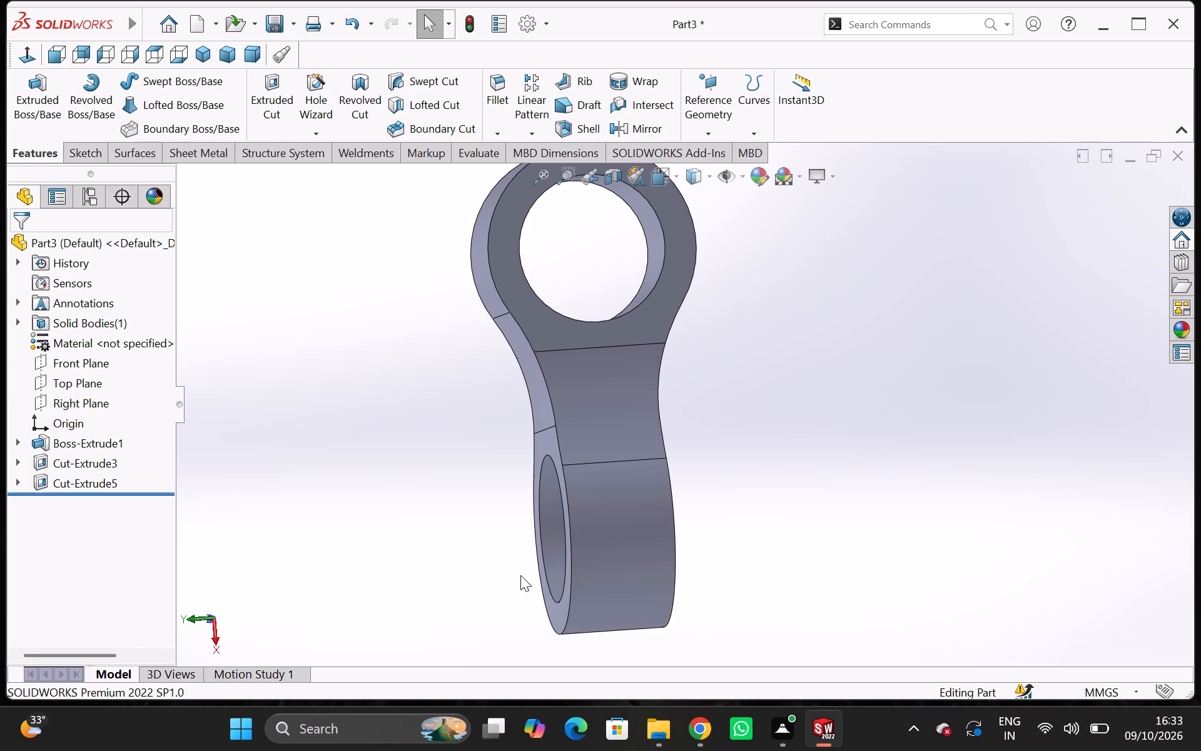
middle_click_drag(362, 566, 433, 531)
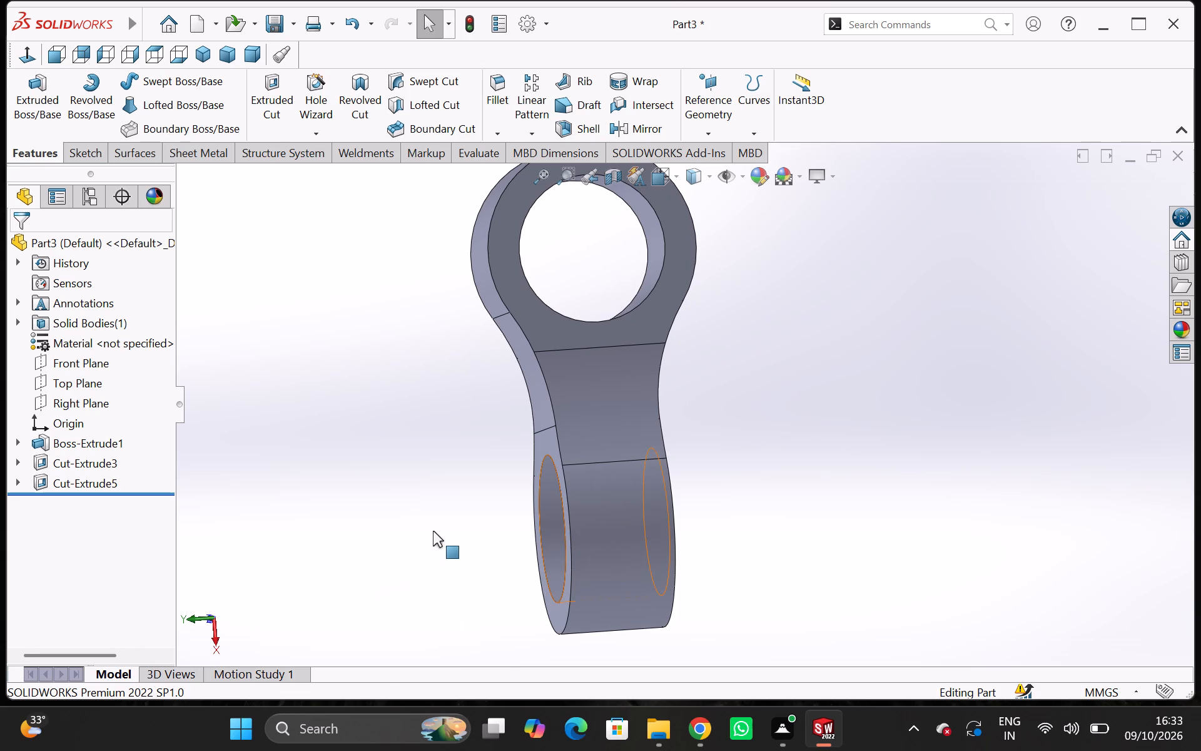
middle_click_drag(433, 531, 491, 486)
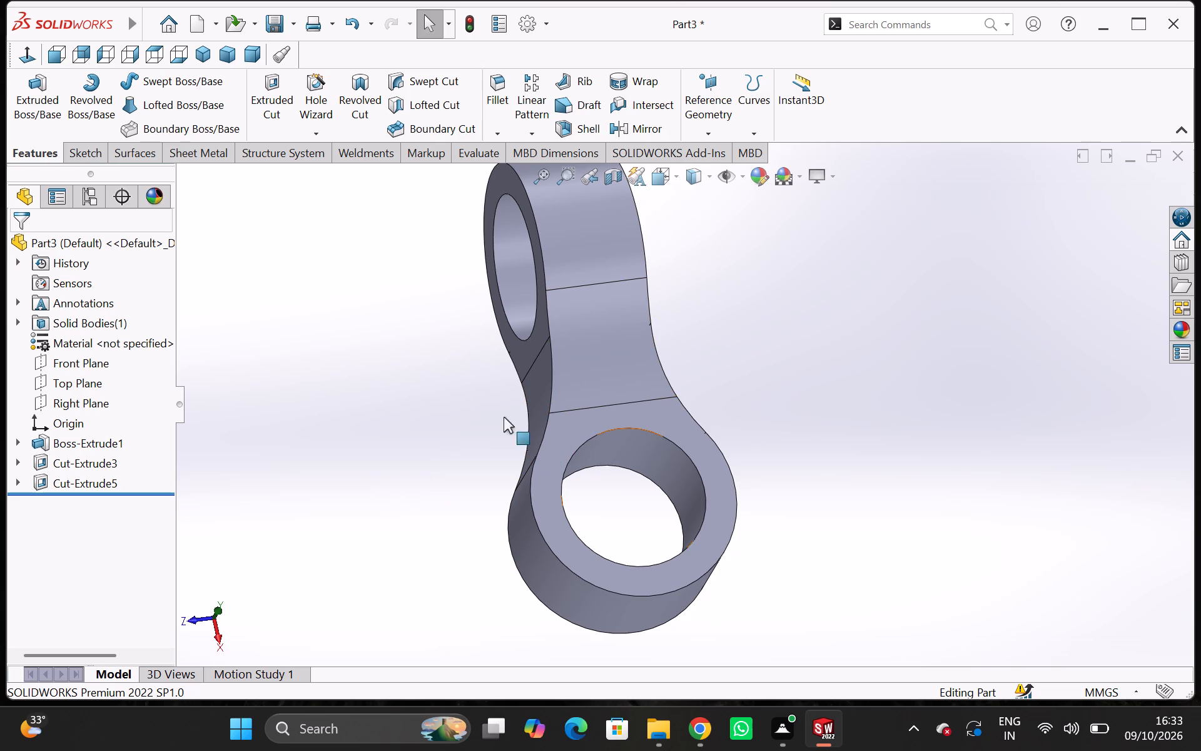
scroll(696, 388, "down", 5)
scroll(694, 414, "up", 2)
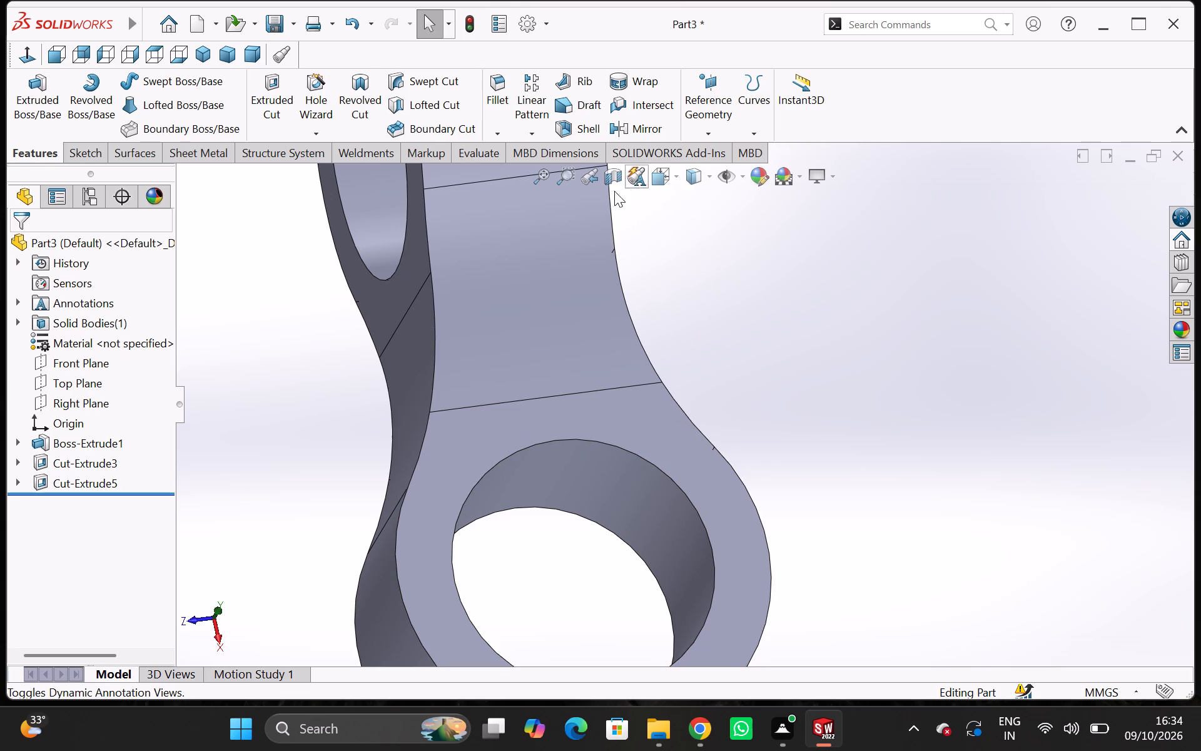
scroll(573, 204, "down", 2)
scroll(569, 211, "up", 6)
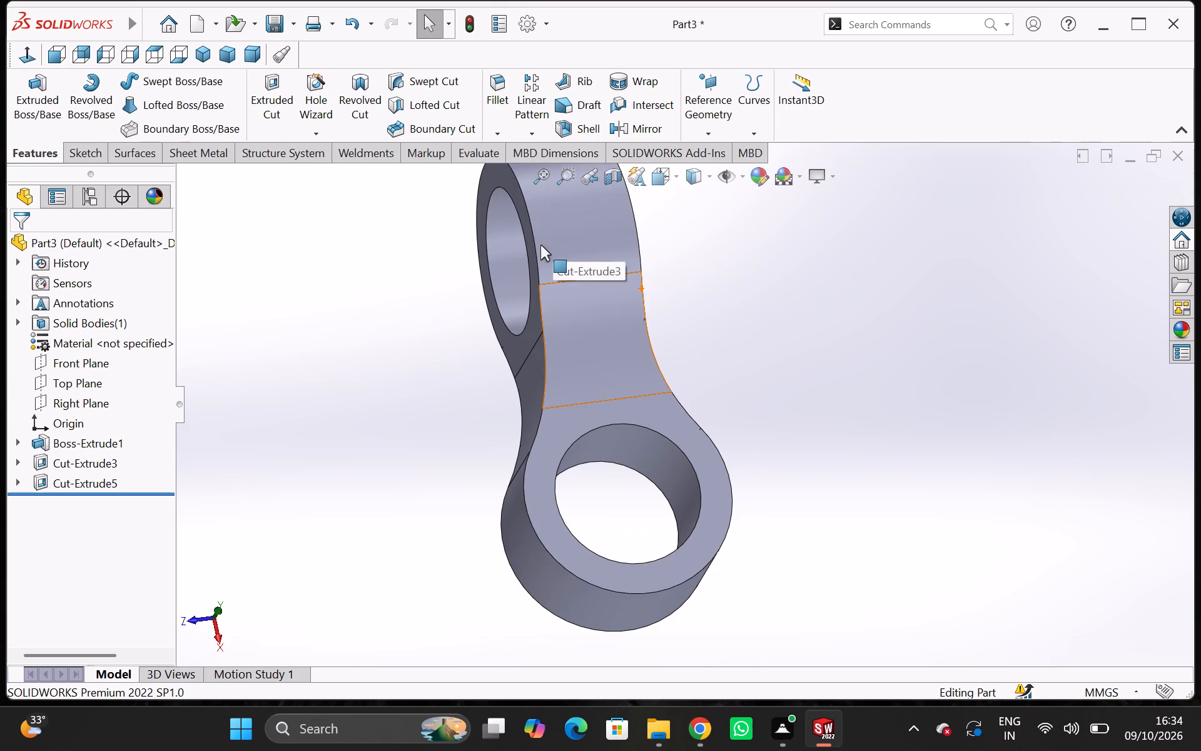
scroll(539, 247, "up", 1)
scroll(594, 308, "up", 1)
middle_click_drag(596, 310, 695, 317)
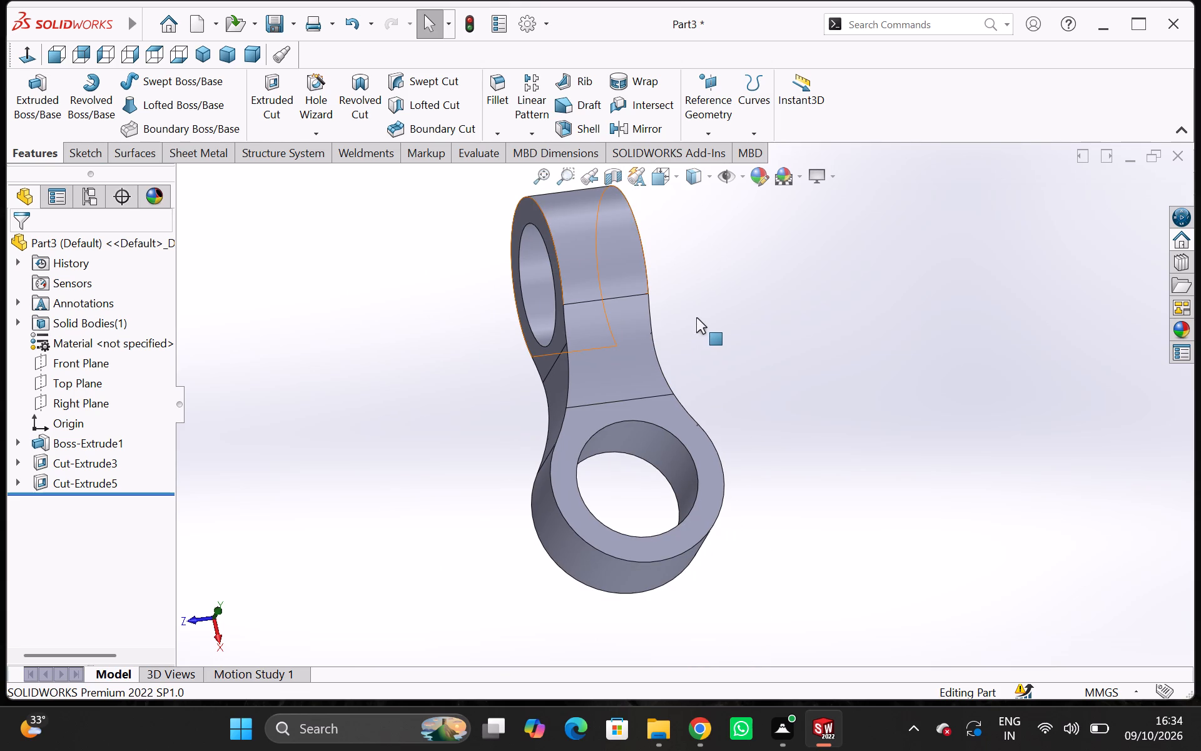
scroll(624, 345, "down", 4)
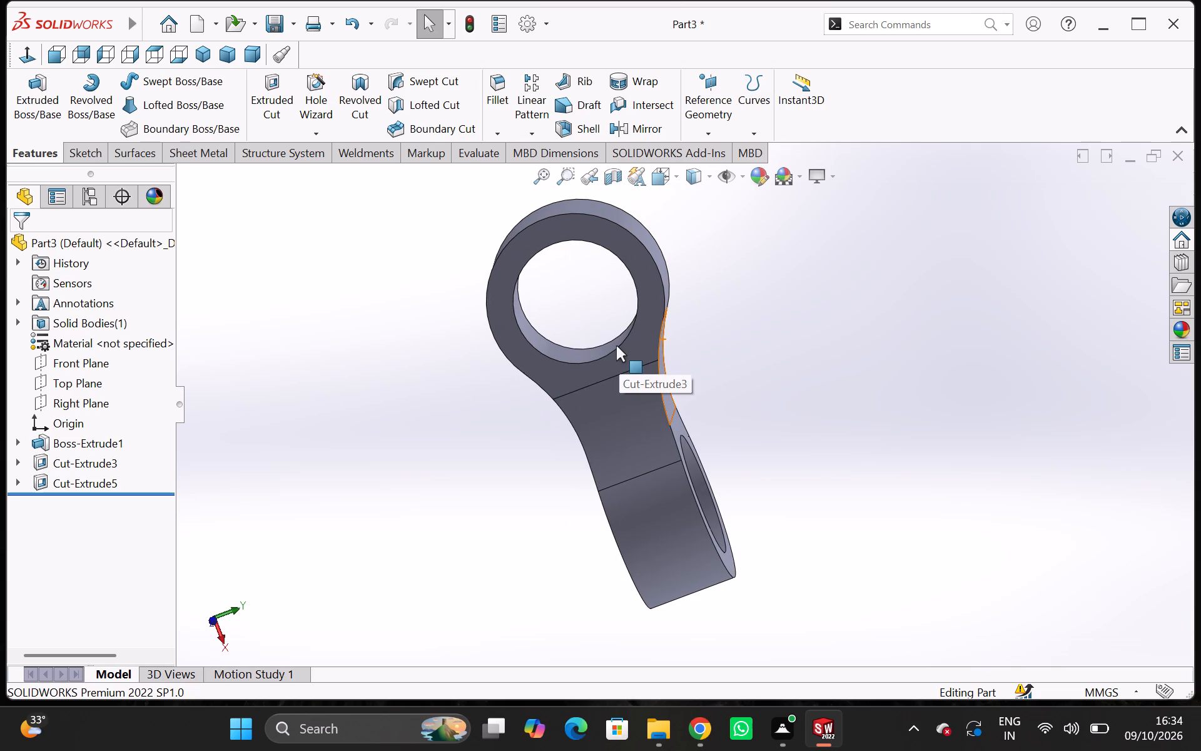
scroll(615, 343, "down", 4)
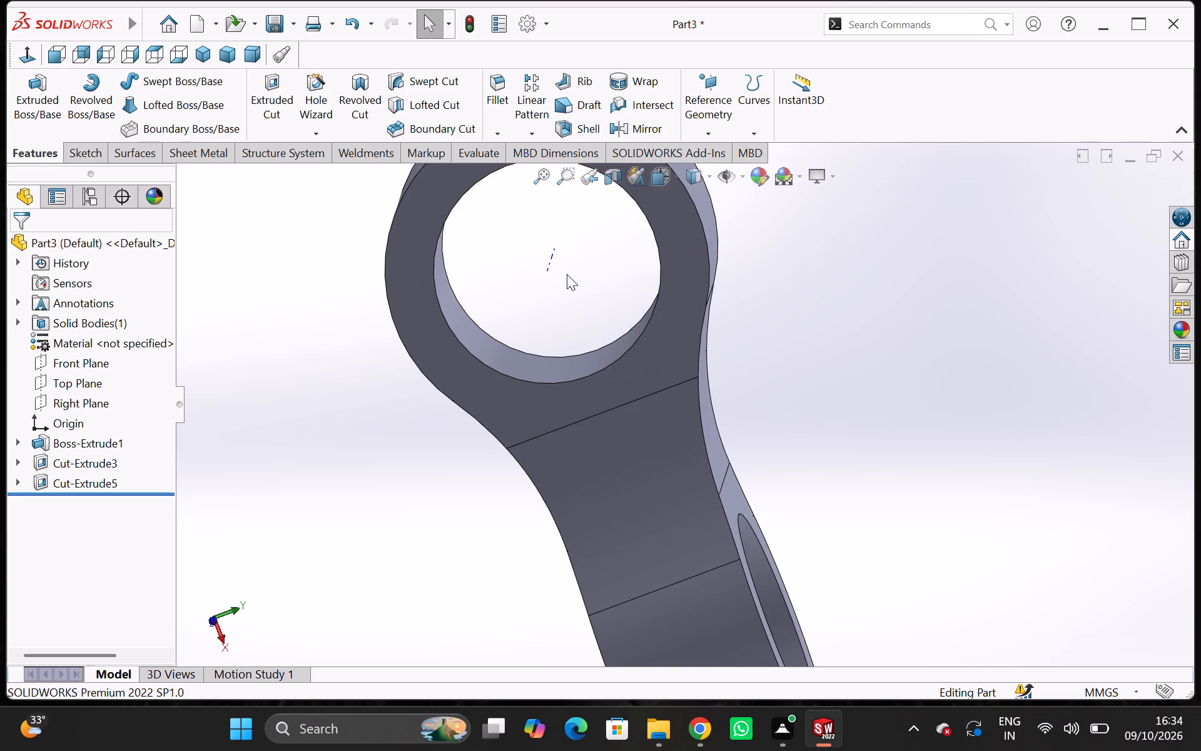
left_click(546, 266)
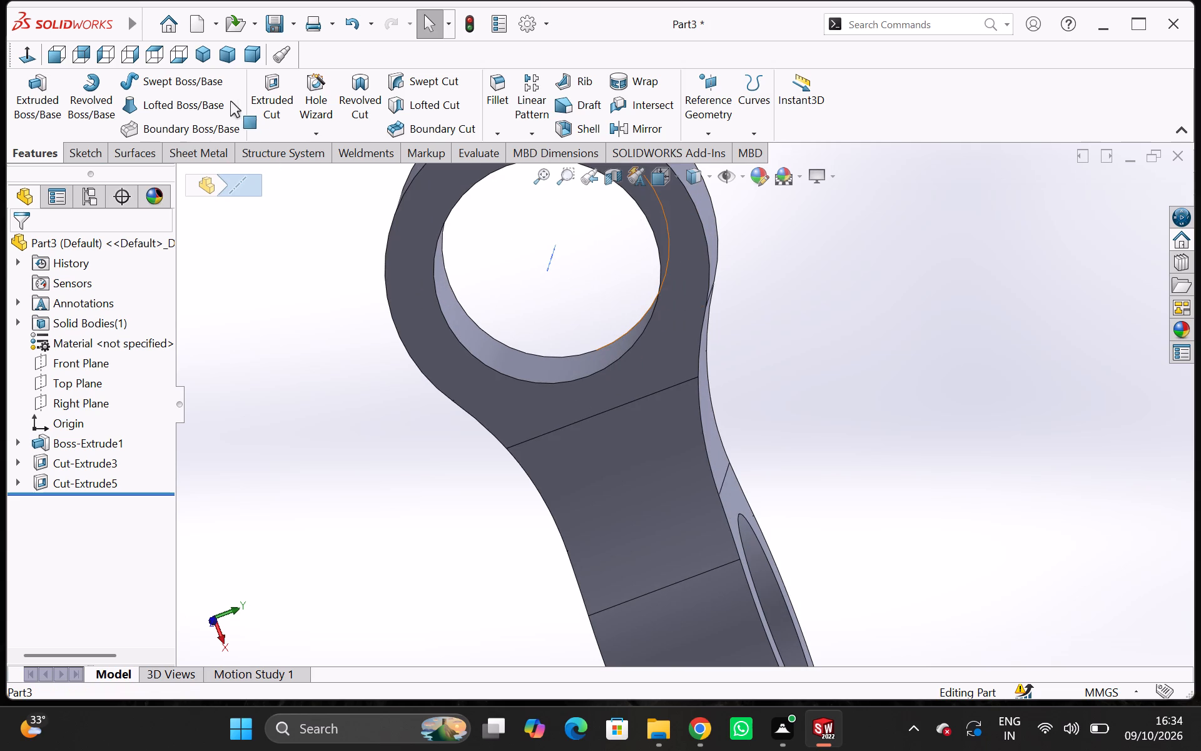
left_click(577, 479)
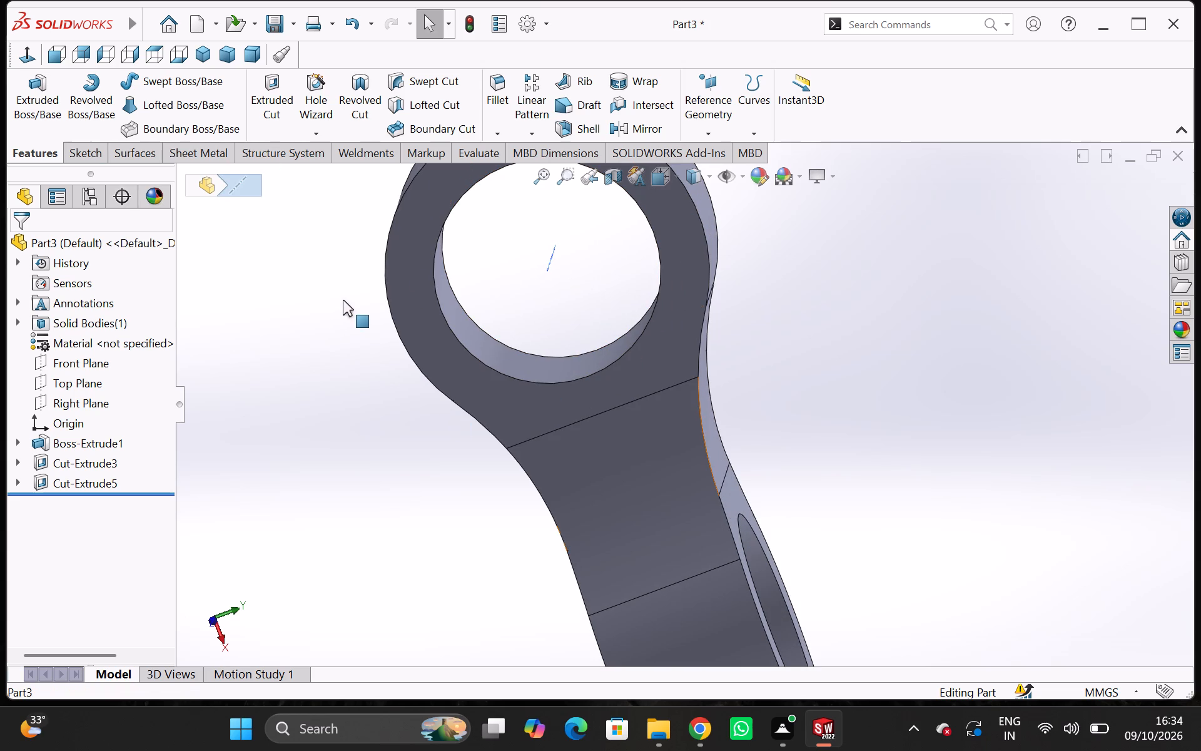
key("Escape")
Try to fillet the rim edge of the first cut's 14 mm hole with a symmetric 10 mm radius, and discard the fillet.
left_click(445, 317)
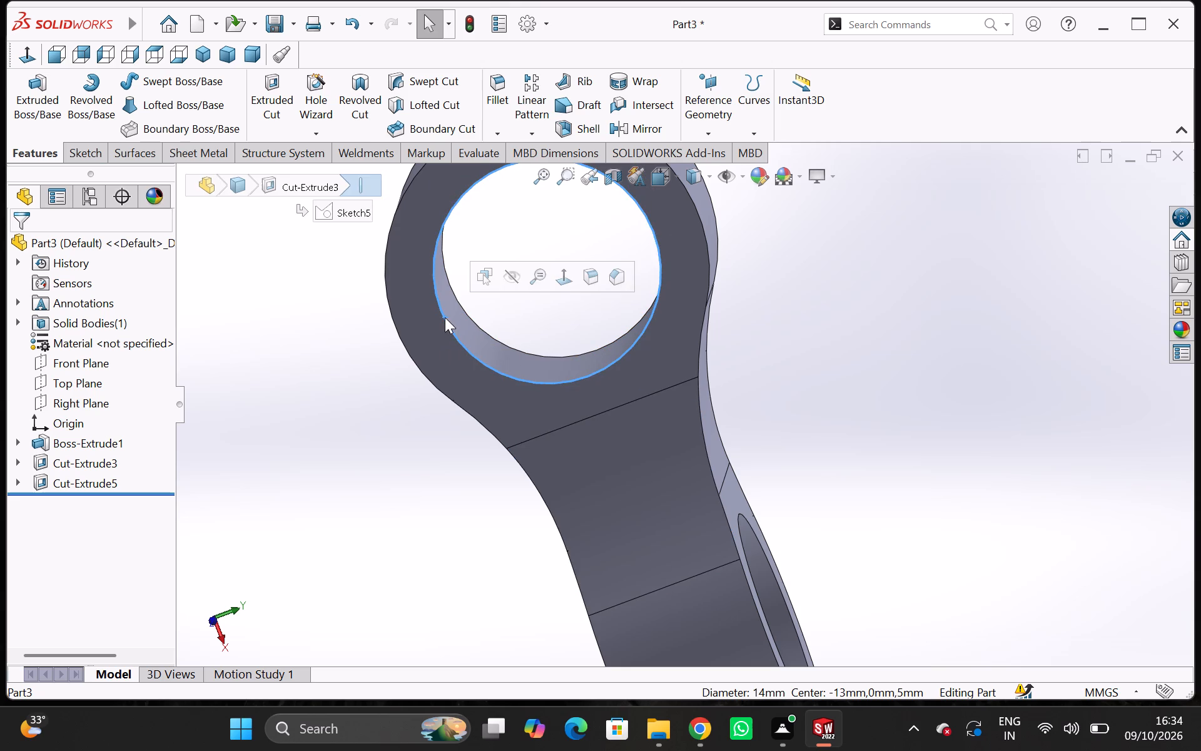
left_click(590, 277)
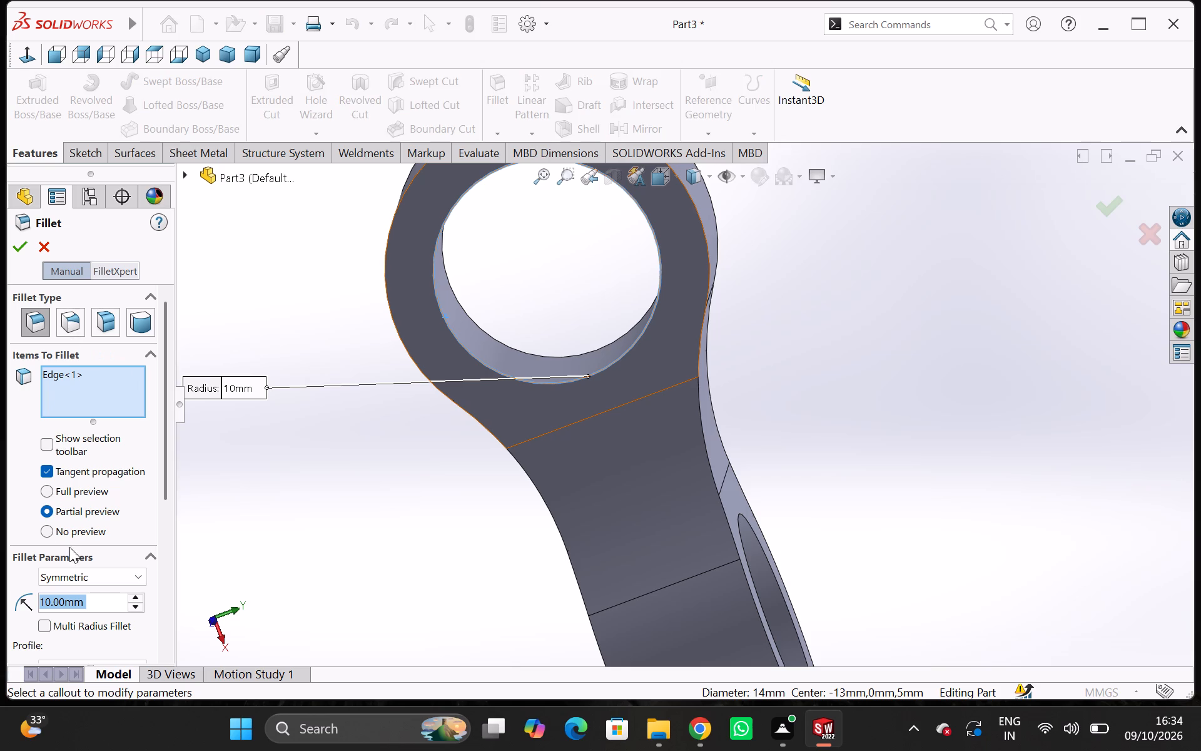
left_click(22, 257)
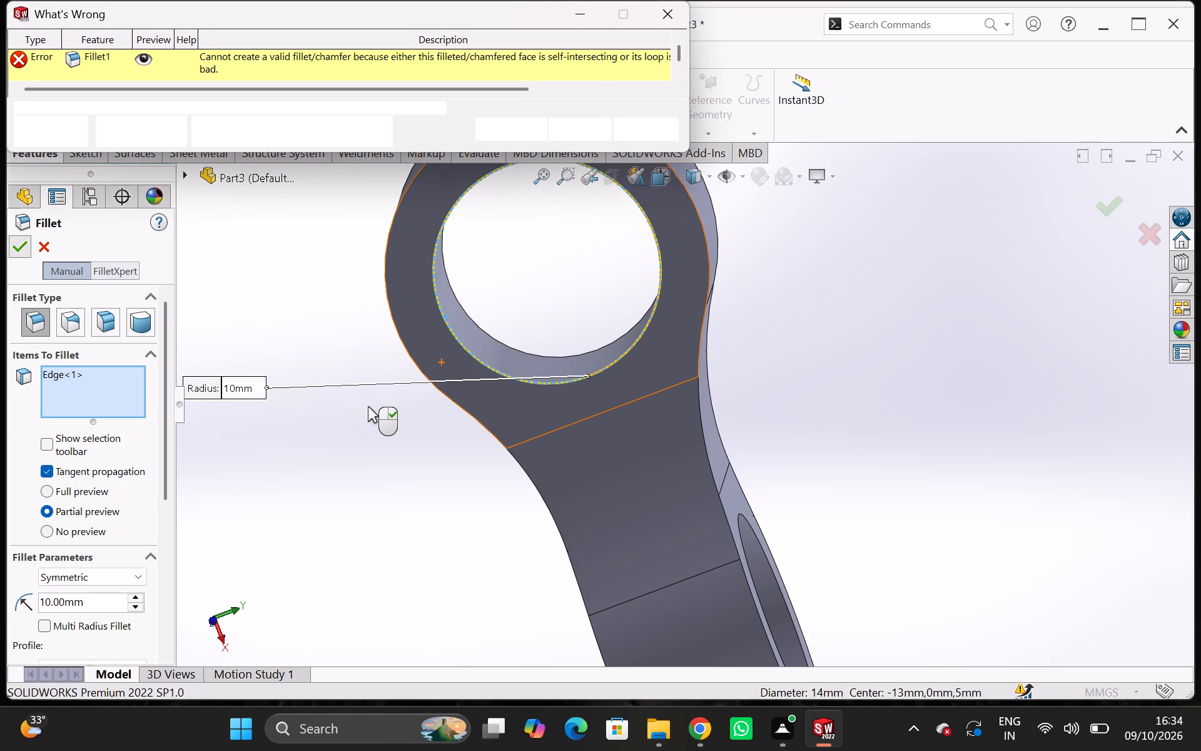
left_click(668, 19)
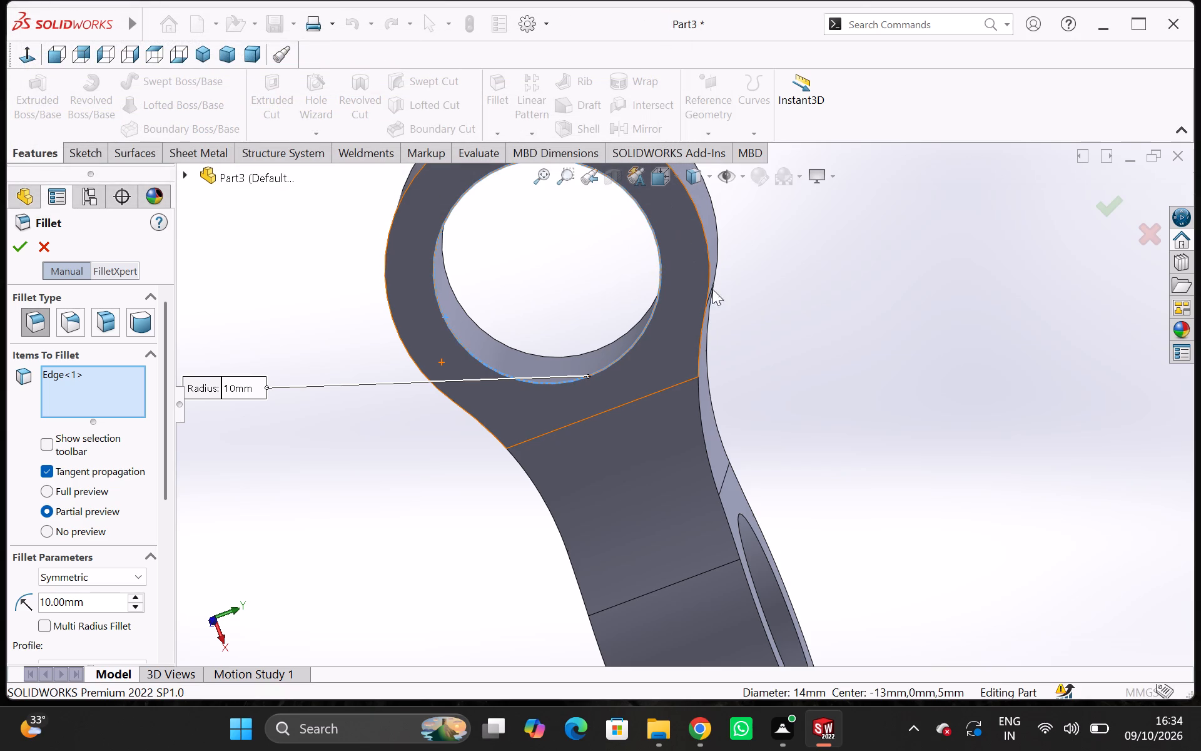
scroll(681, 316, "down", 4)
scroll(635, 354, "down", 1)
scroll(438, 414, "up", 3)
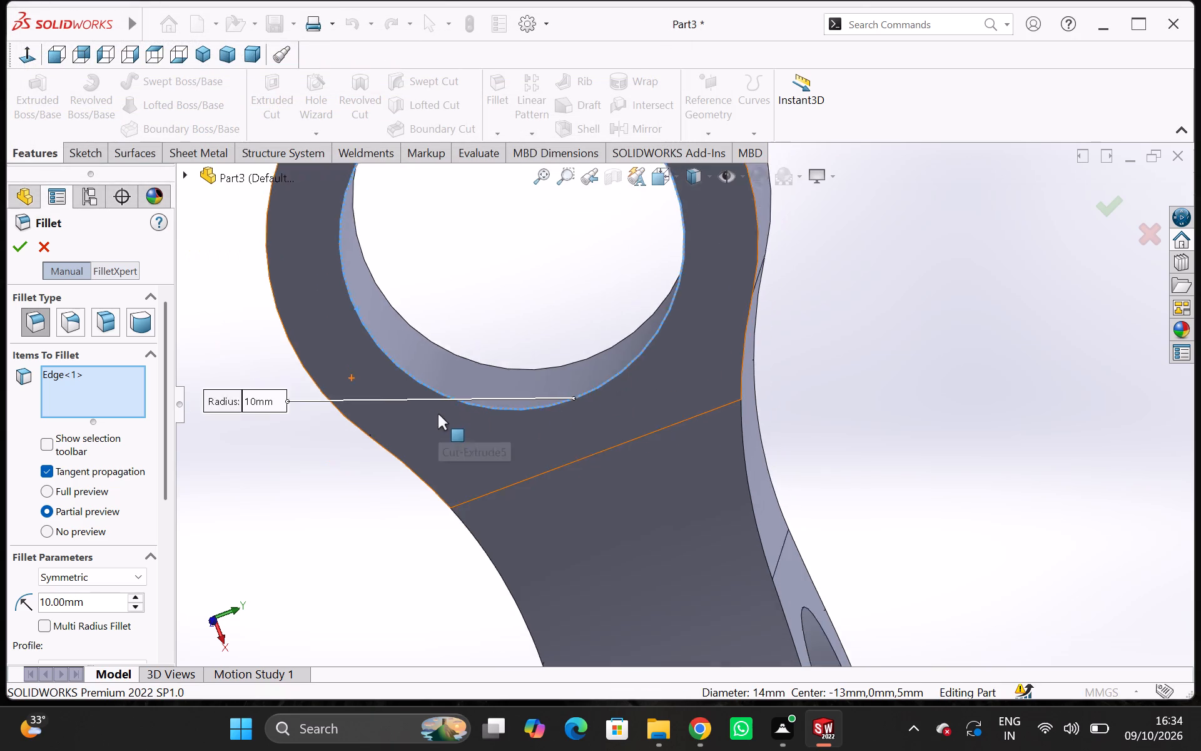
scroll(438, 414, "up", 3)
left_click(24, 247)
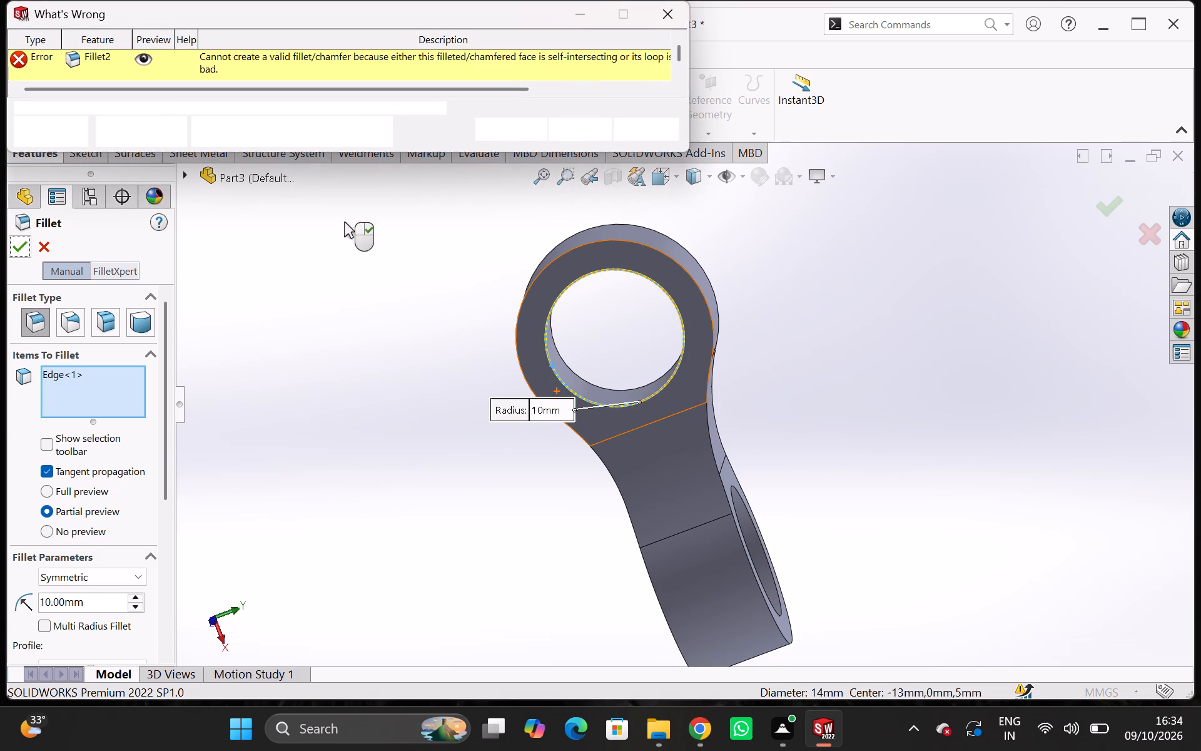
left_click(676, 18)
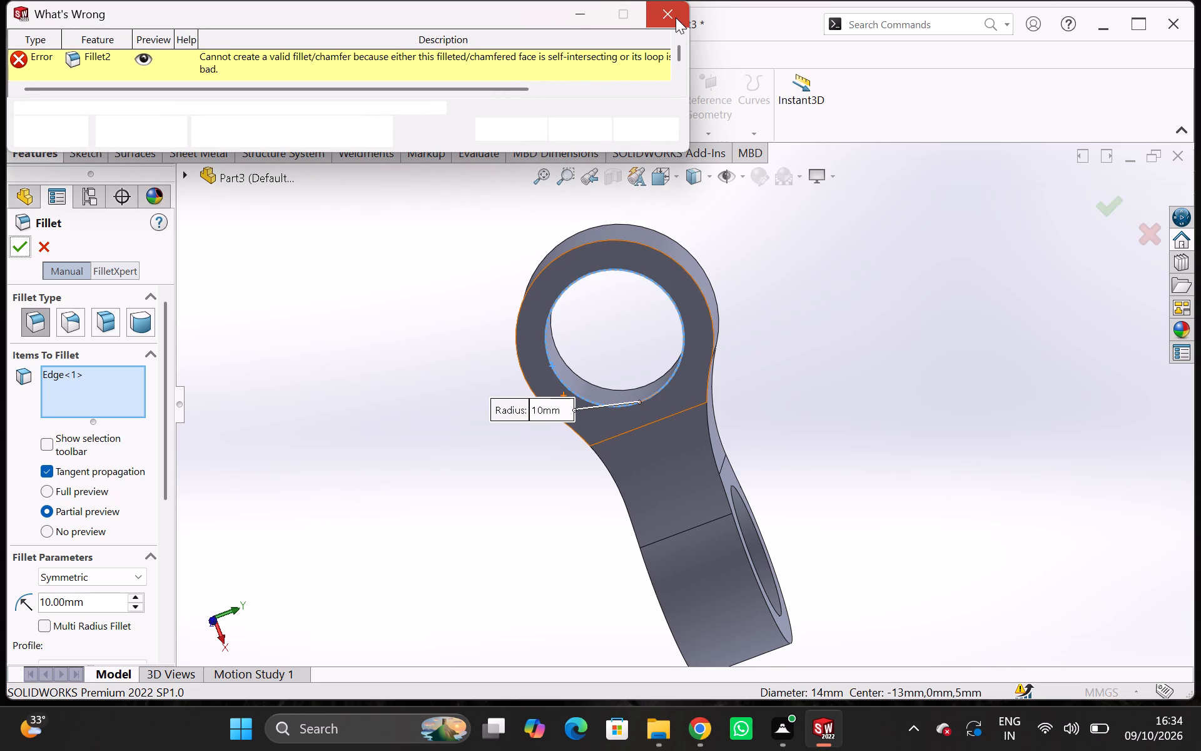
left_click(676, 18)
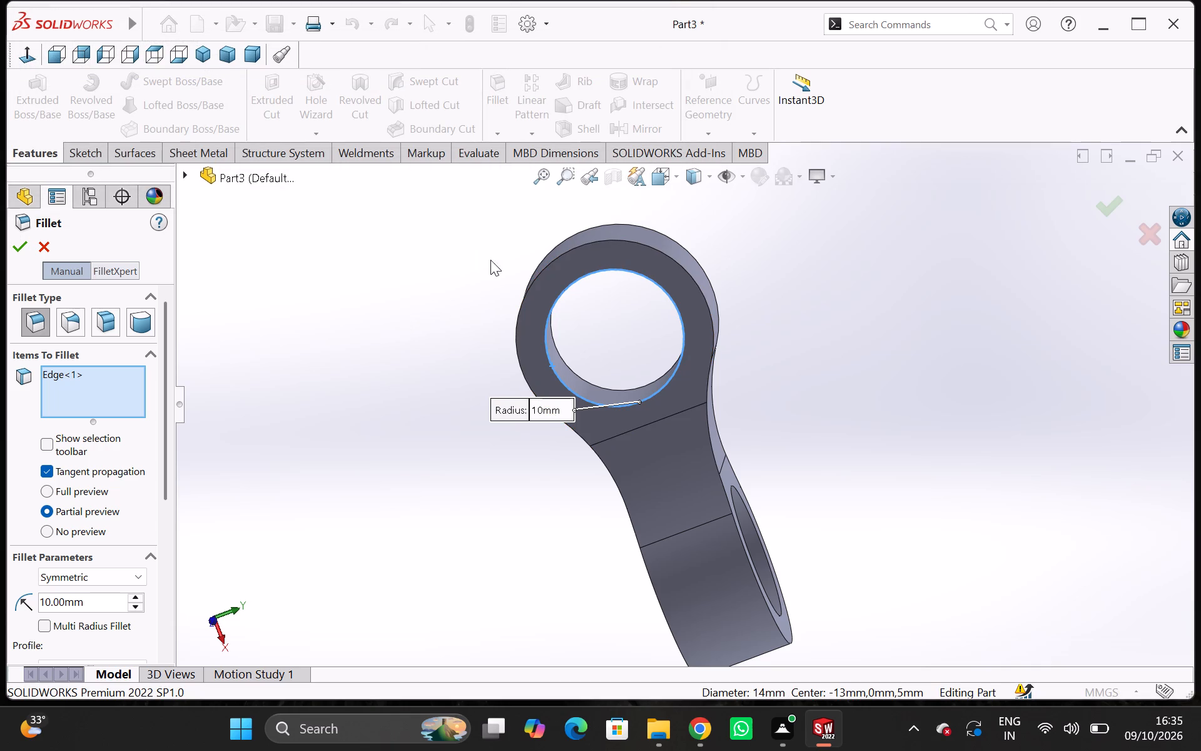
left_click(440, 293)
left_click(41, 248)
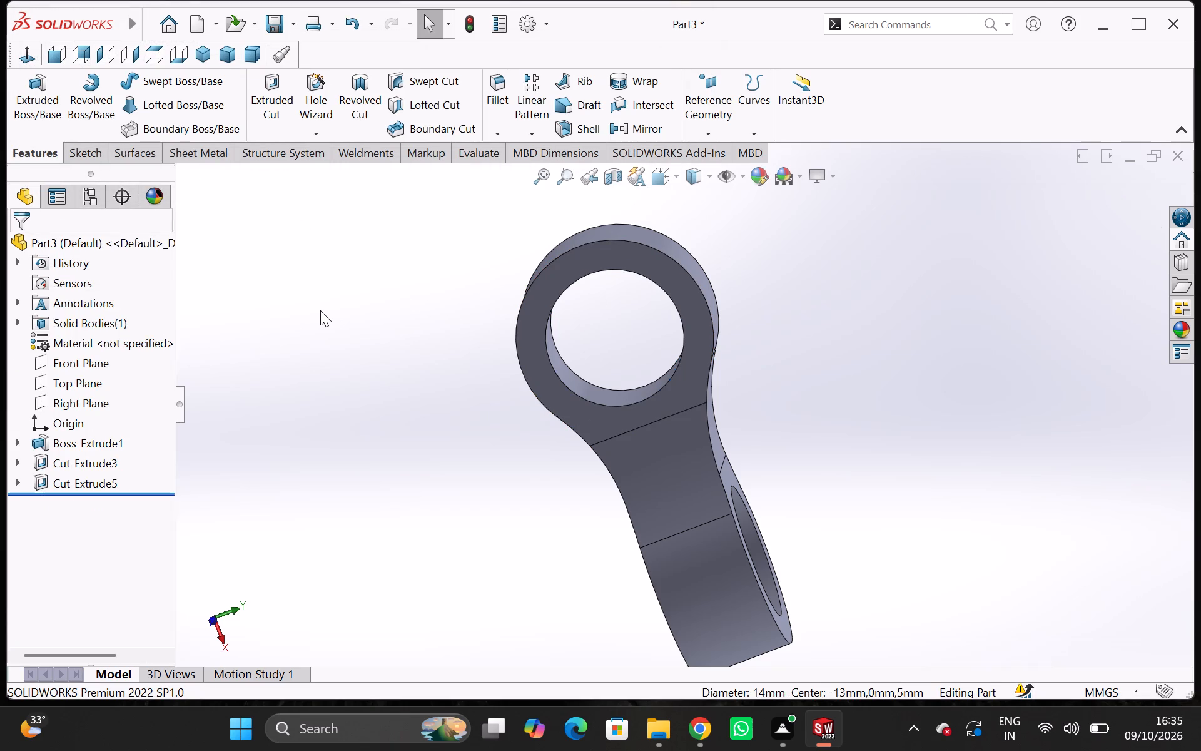
Save the part in the solid works folder under the file name "Complex Moldeling".
key("ctrl+s")
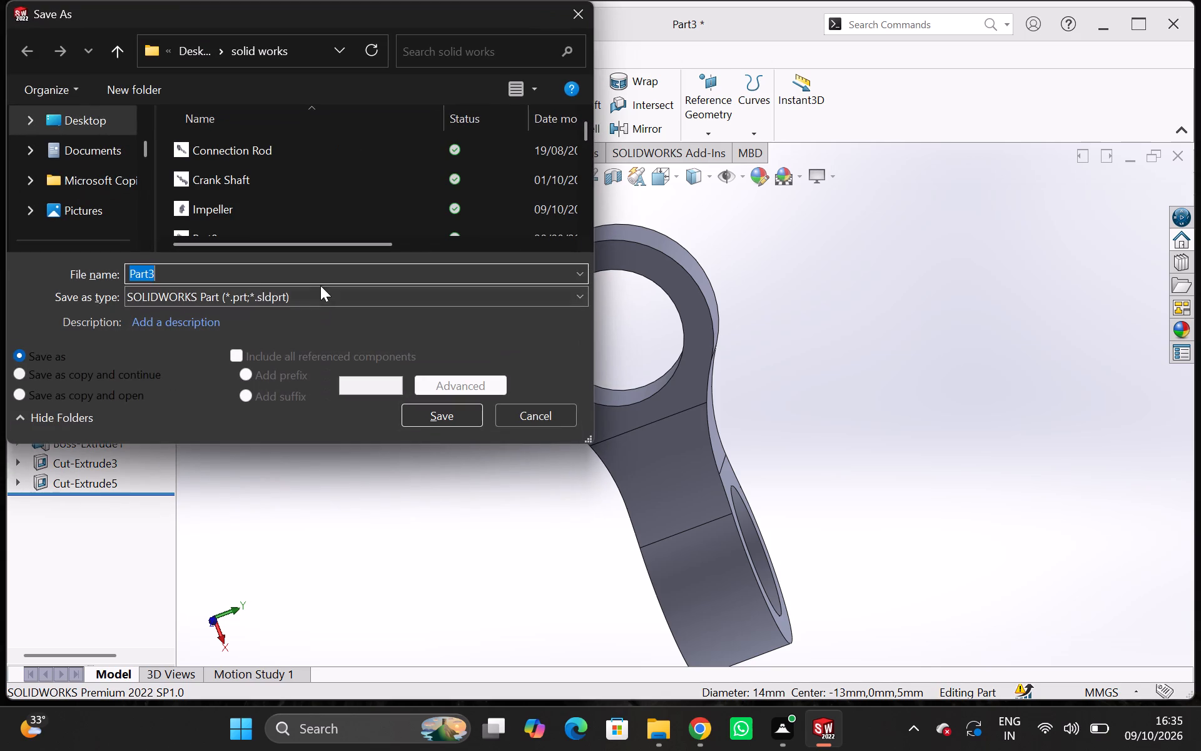
left_click_drag(236, 280, 0, 315)
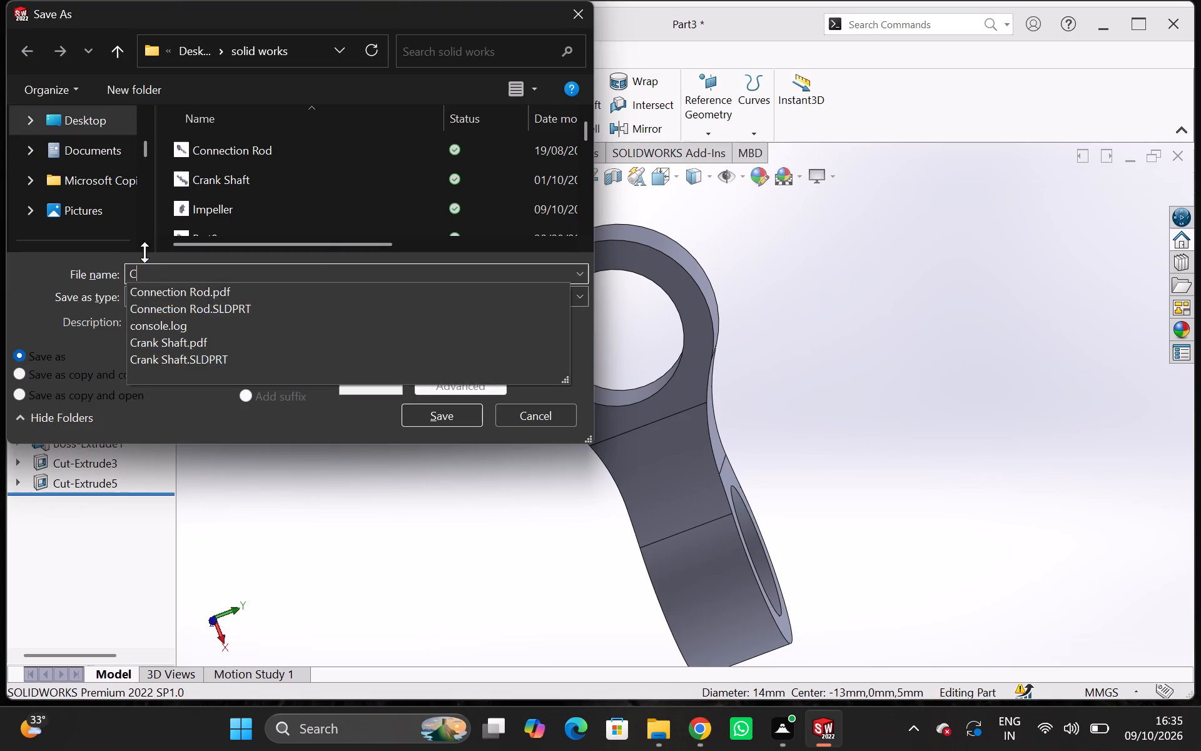
type("omple")
type("x")
key("space")
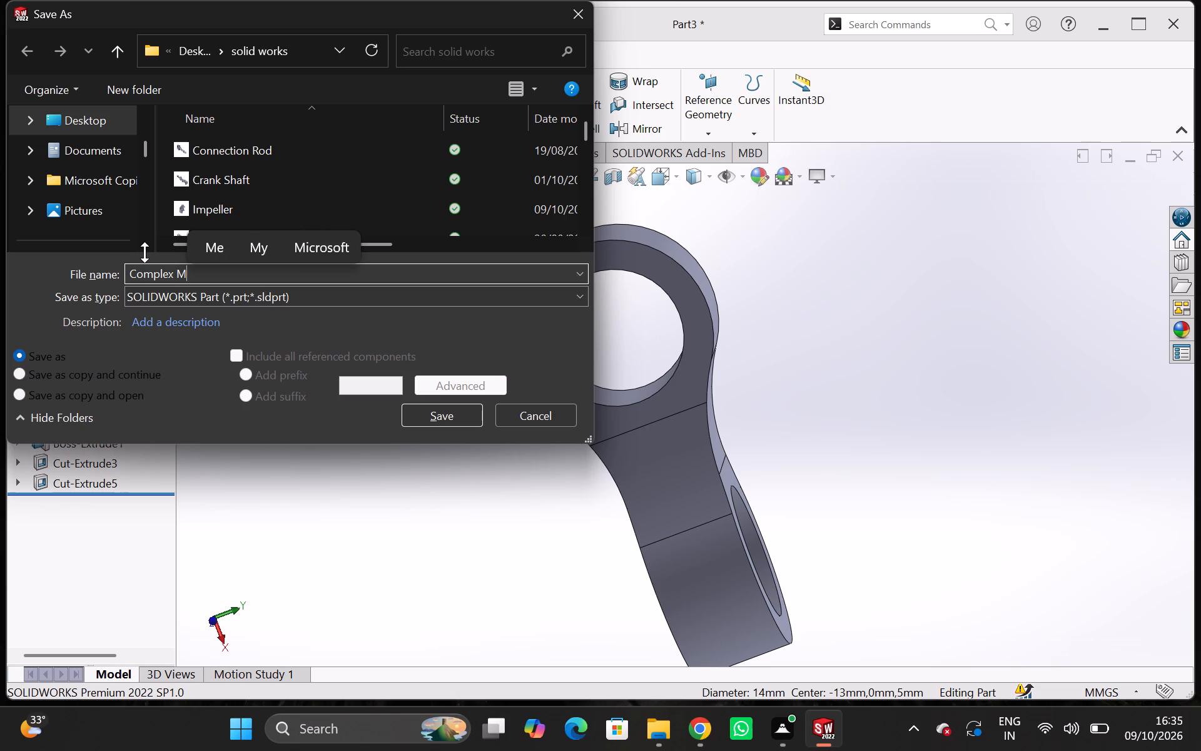
key("o")
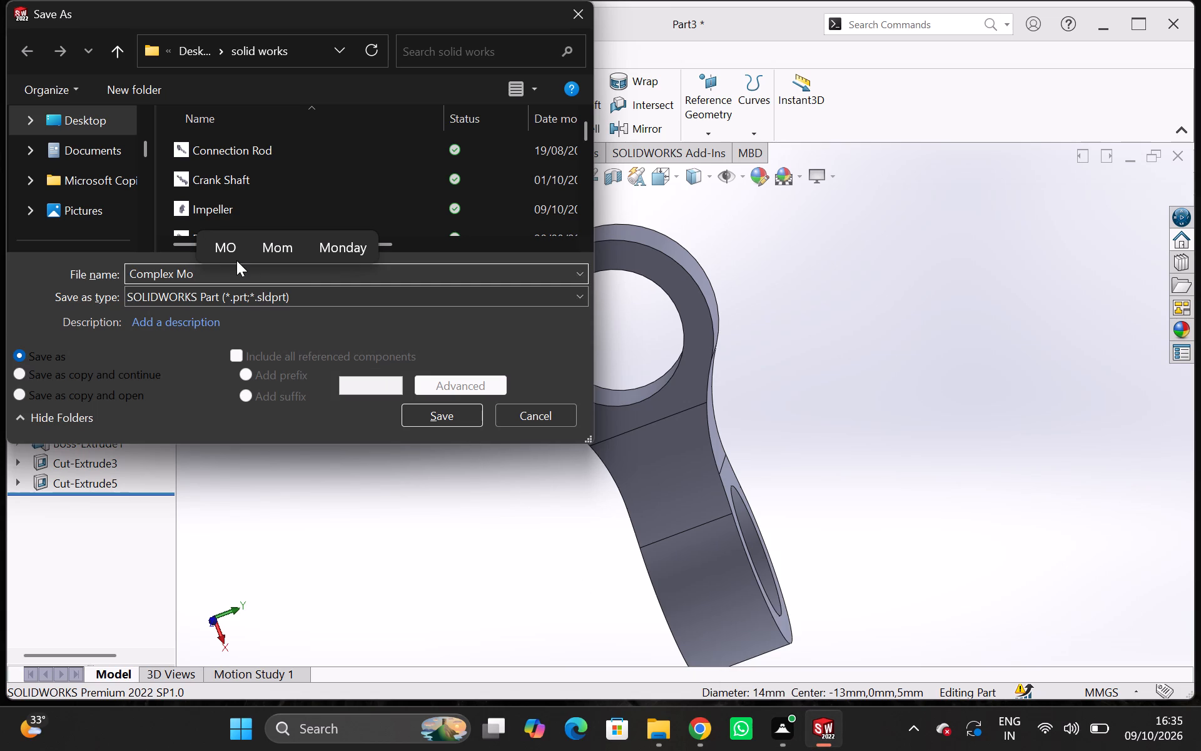
type("lding")
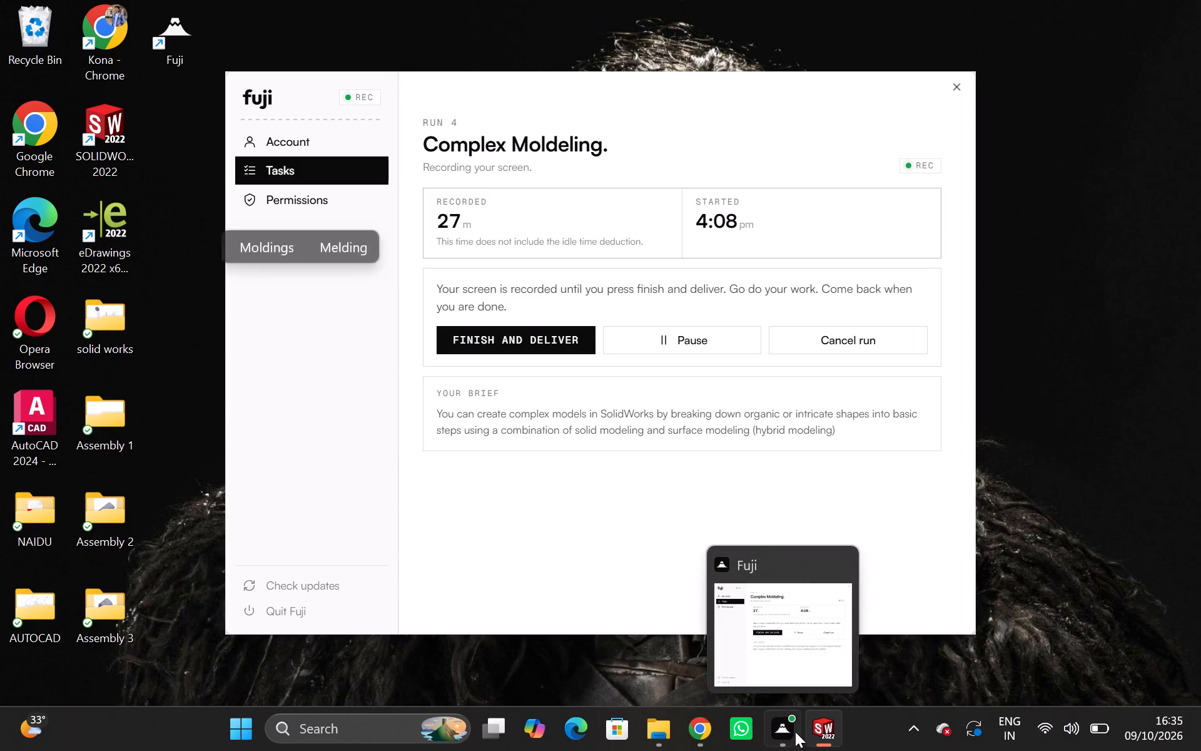
key("BackSpace")
key("BackSpace")
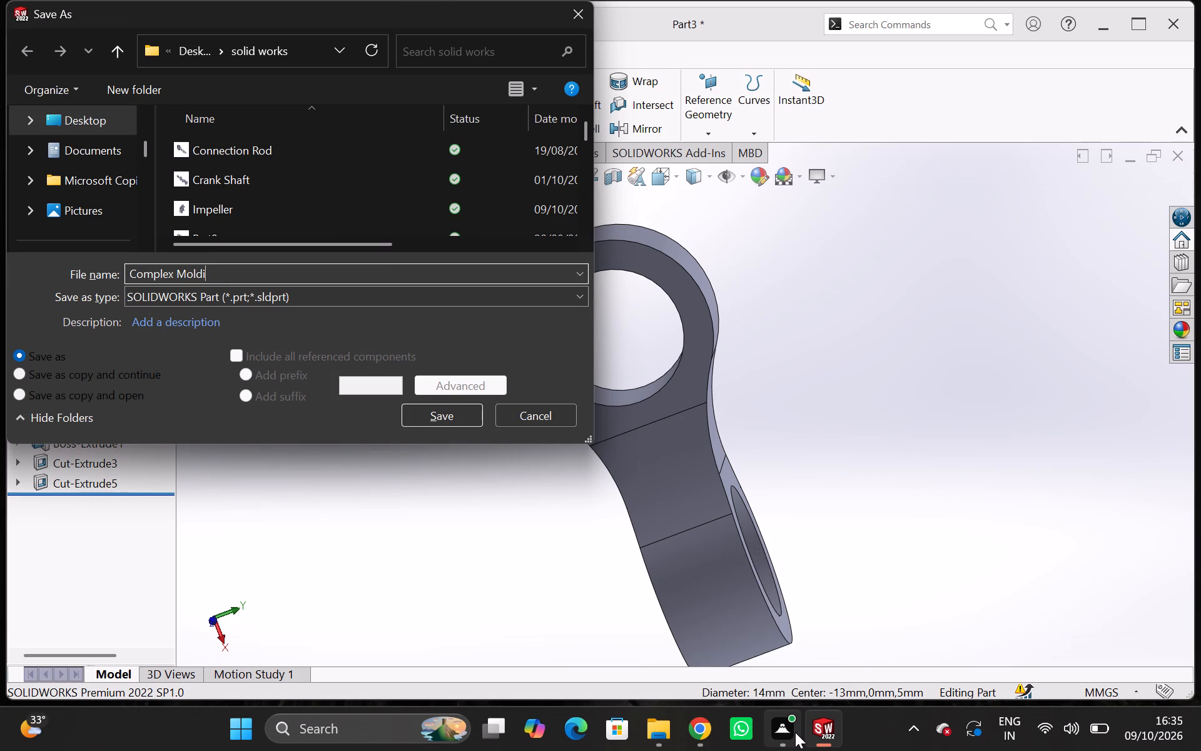
key("BackSpace")
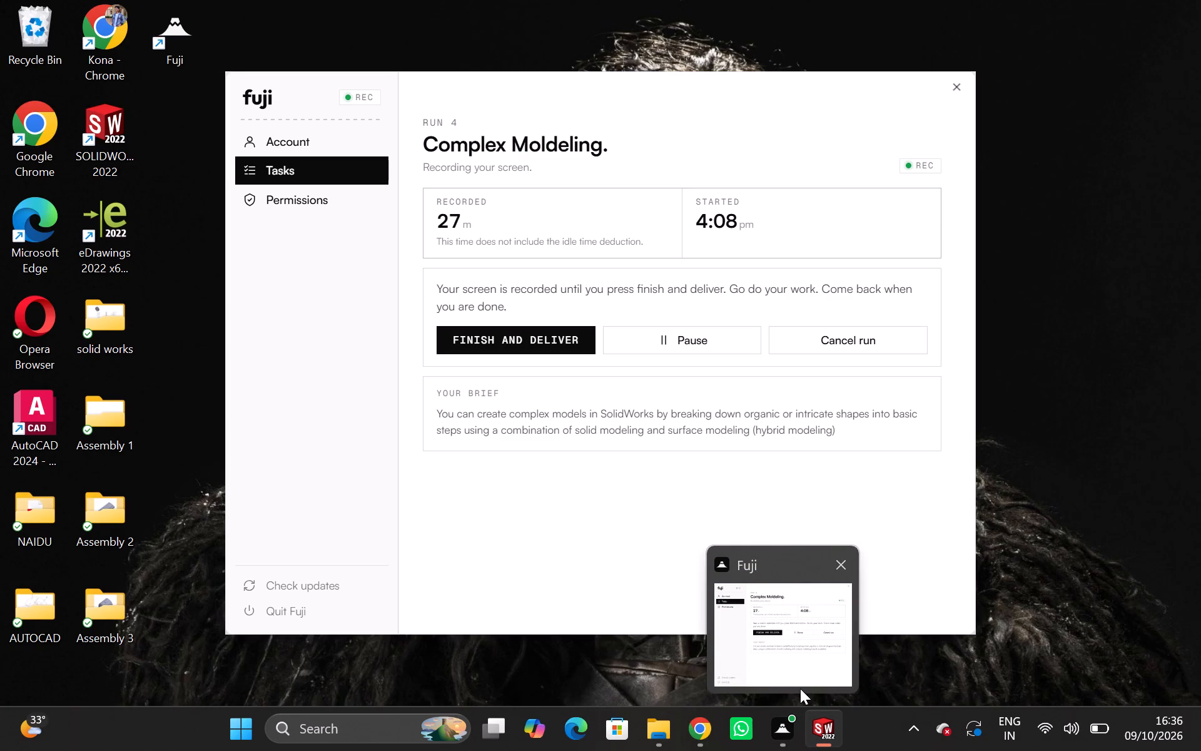
key("e")
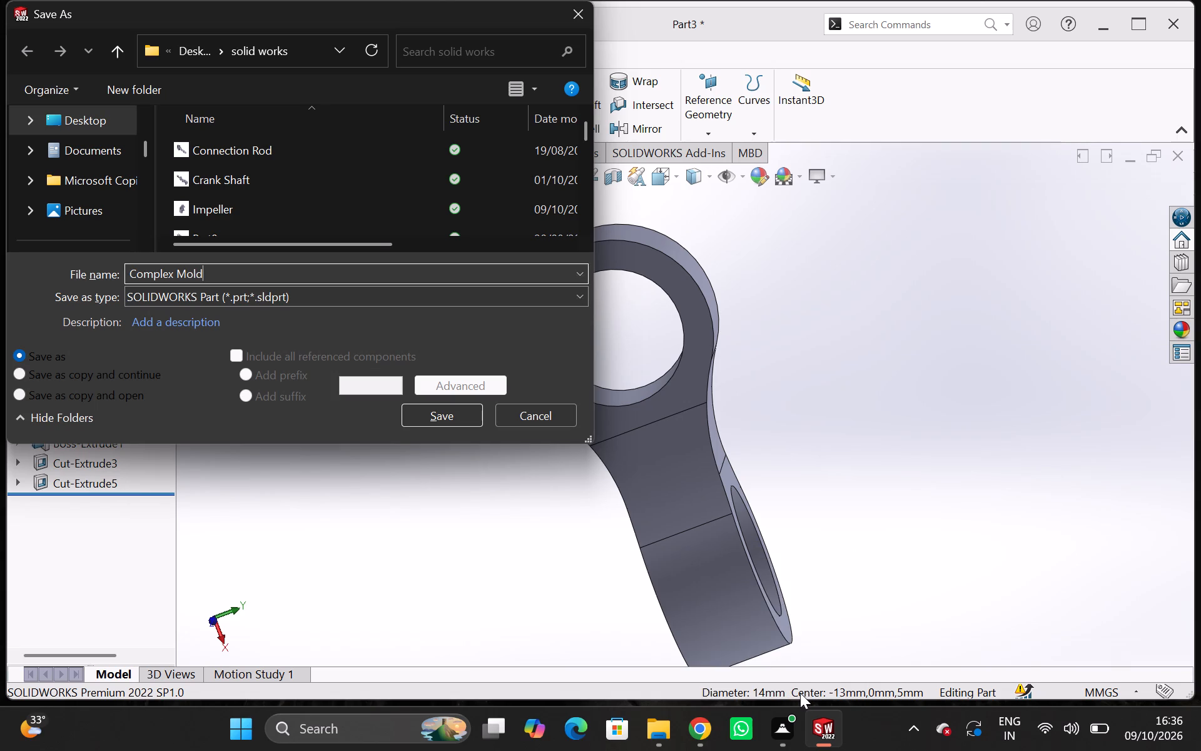
type("li")
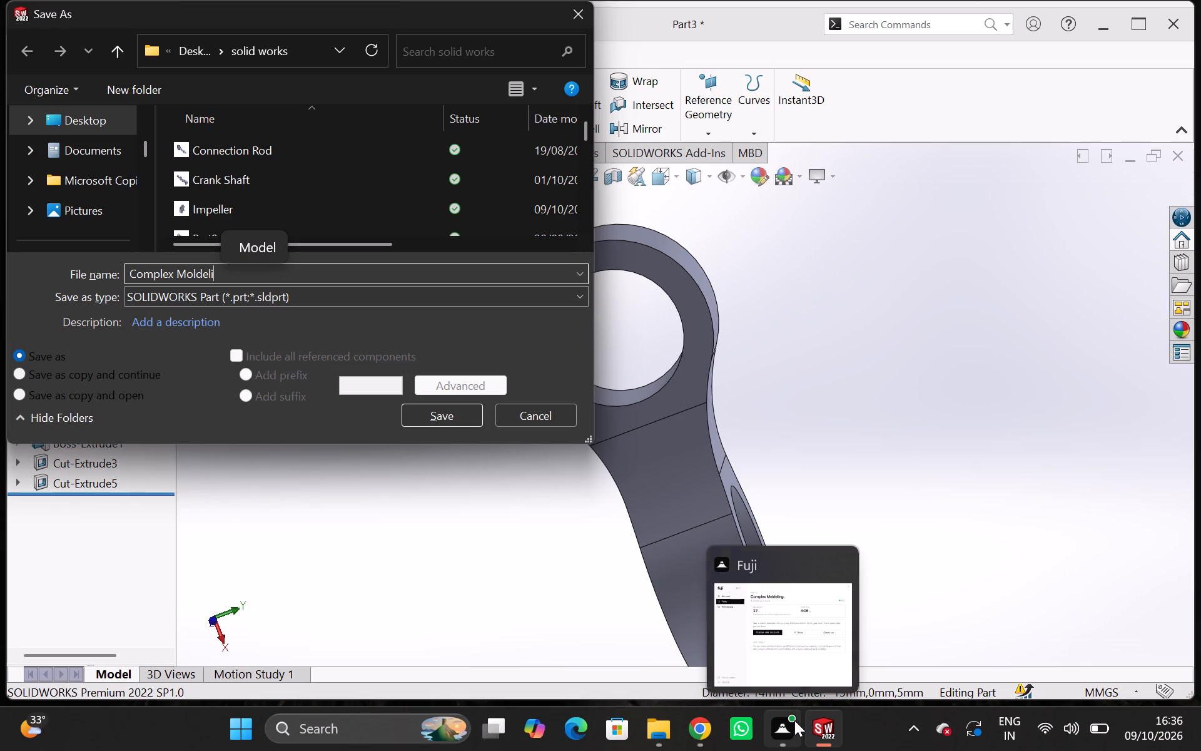
type("ng")
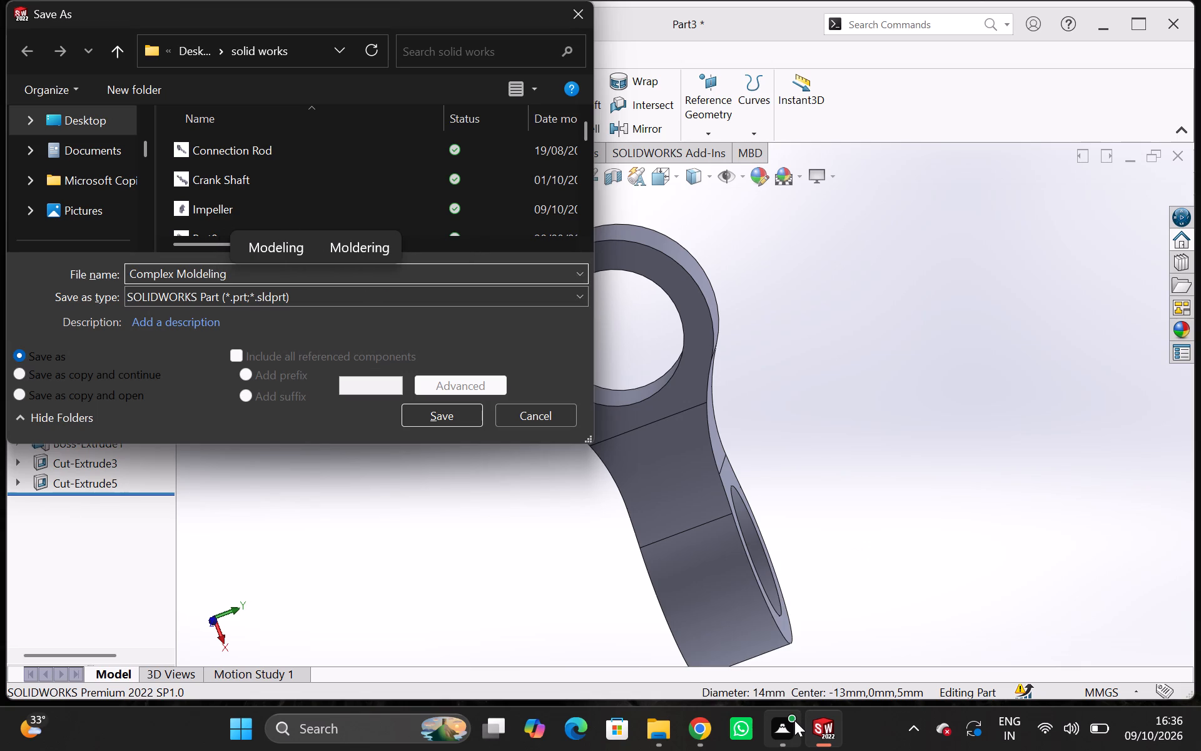
key("Return")
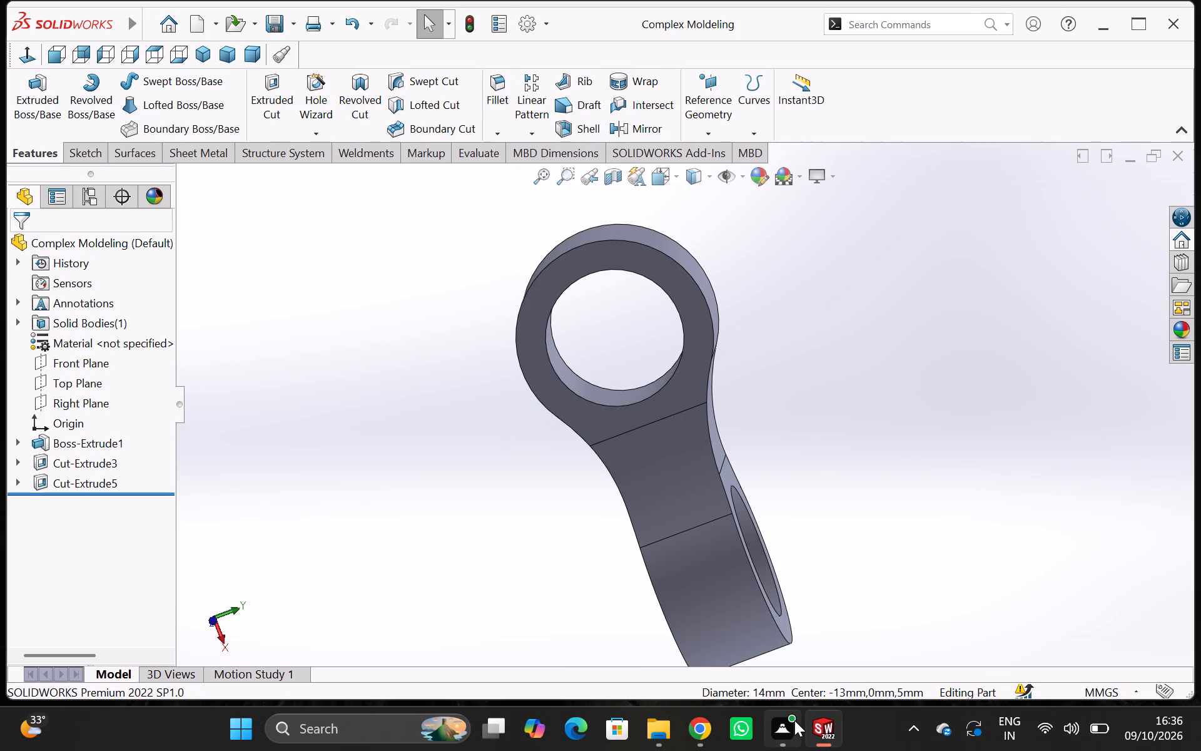
Examine the saved link from several angles, checking both ring ends and the neck between them.
scroll(849, 382, "down", 5)
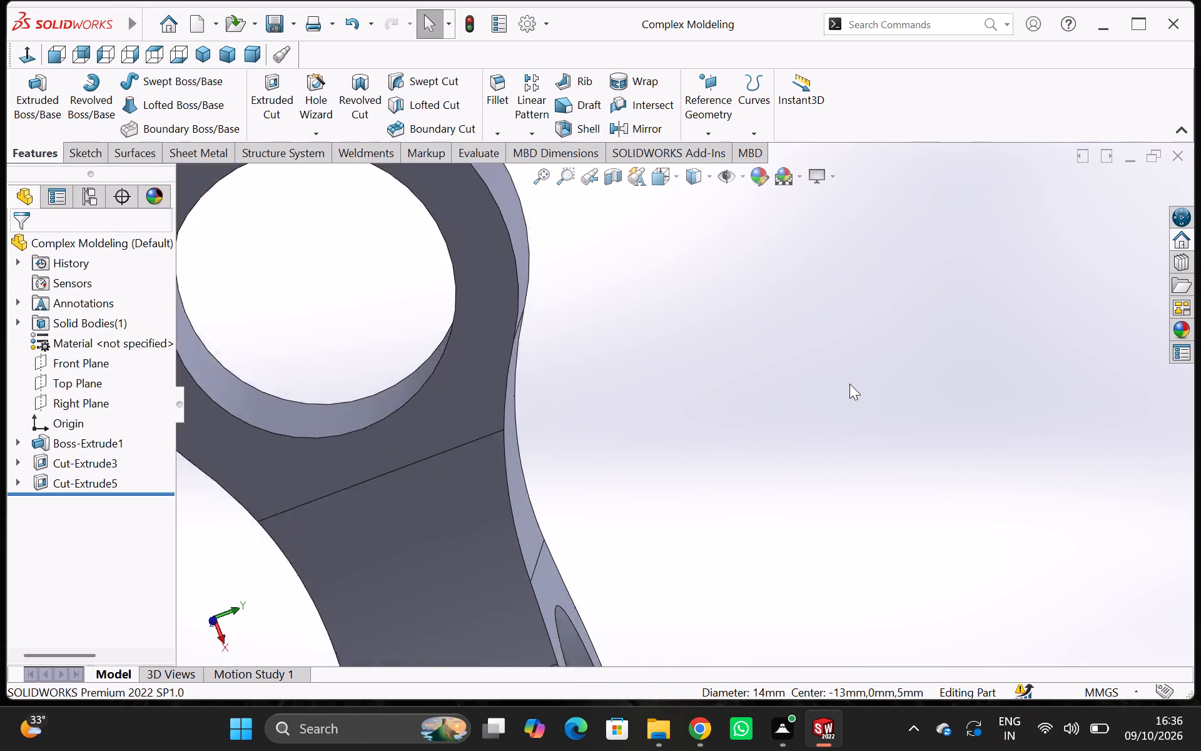
scroll(849, 384, "up", 7)
scroll(701, 399, "down", 1)
middle_click_drag(701, 399, 767, 427)
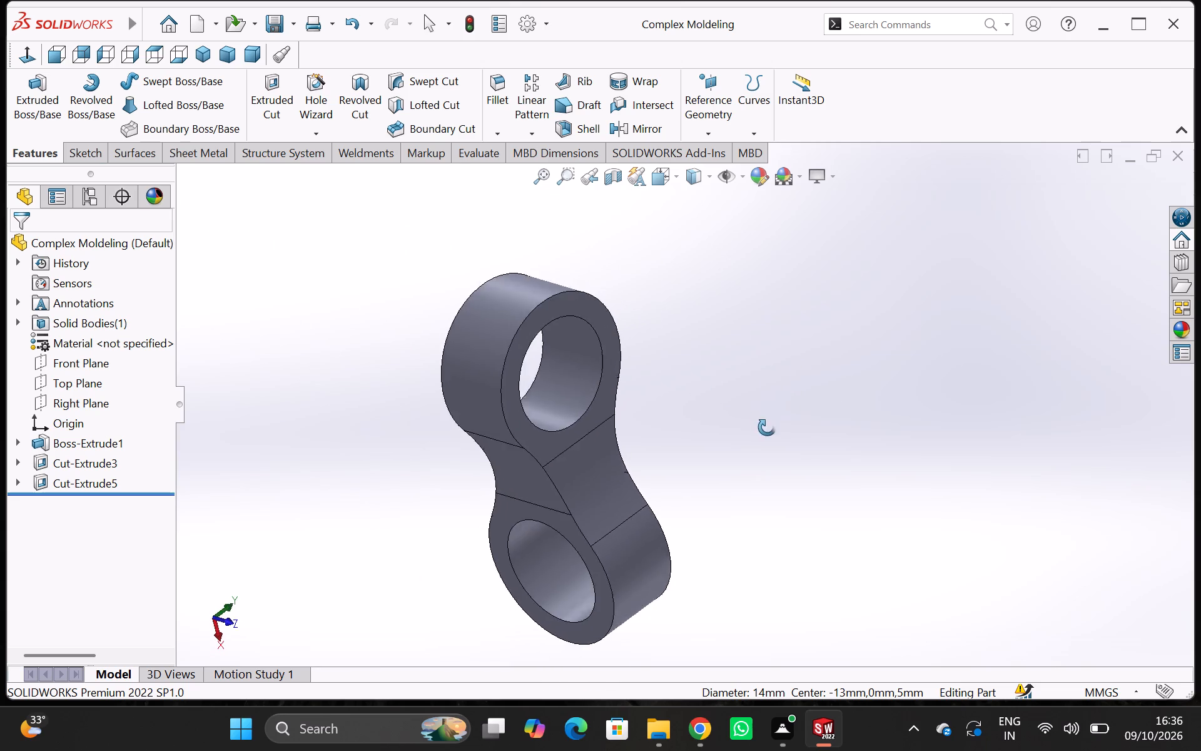
middle_click_drag(767, 427, 514, 346)
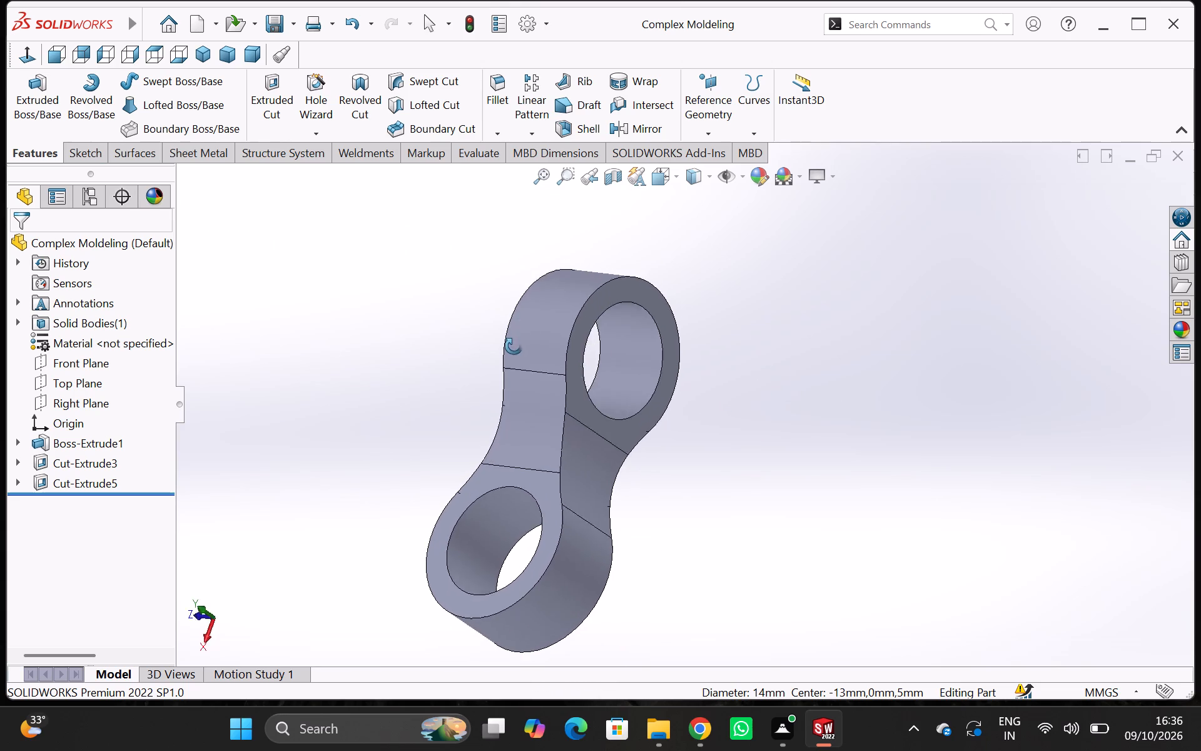
middle_click_drag(514, 346, 520, 301)
scroll(520, 302, "up", 1)
scroll(489, 308, "down", 4)
scroll(482, 317, "up", 5)
middle_click_drag(625, 394, 437, 344)
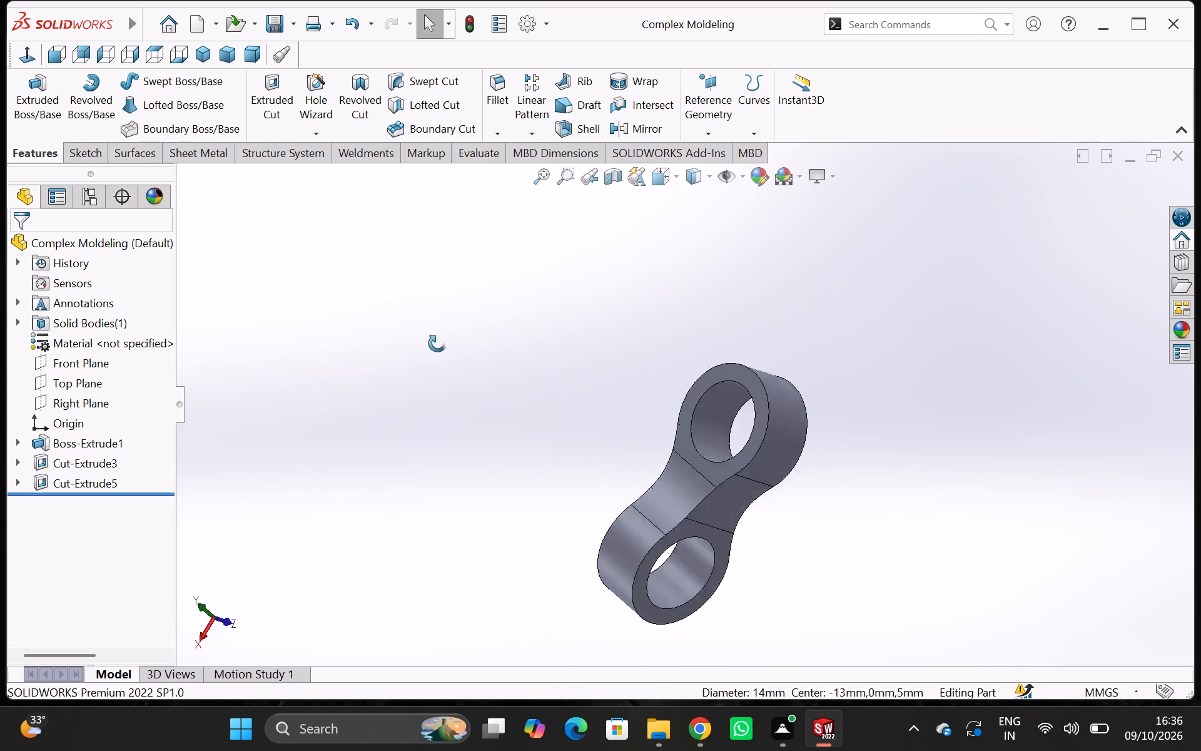
middle_click_drag(437, 344, 575, 430)
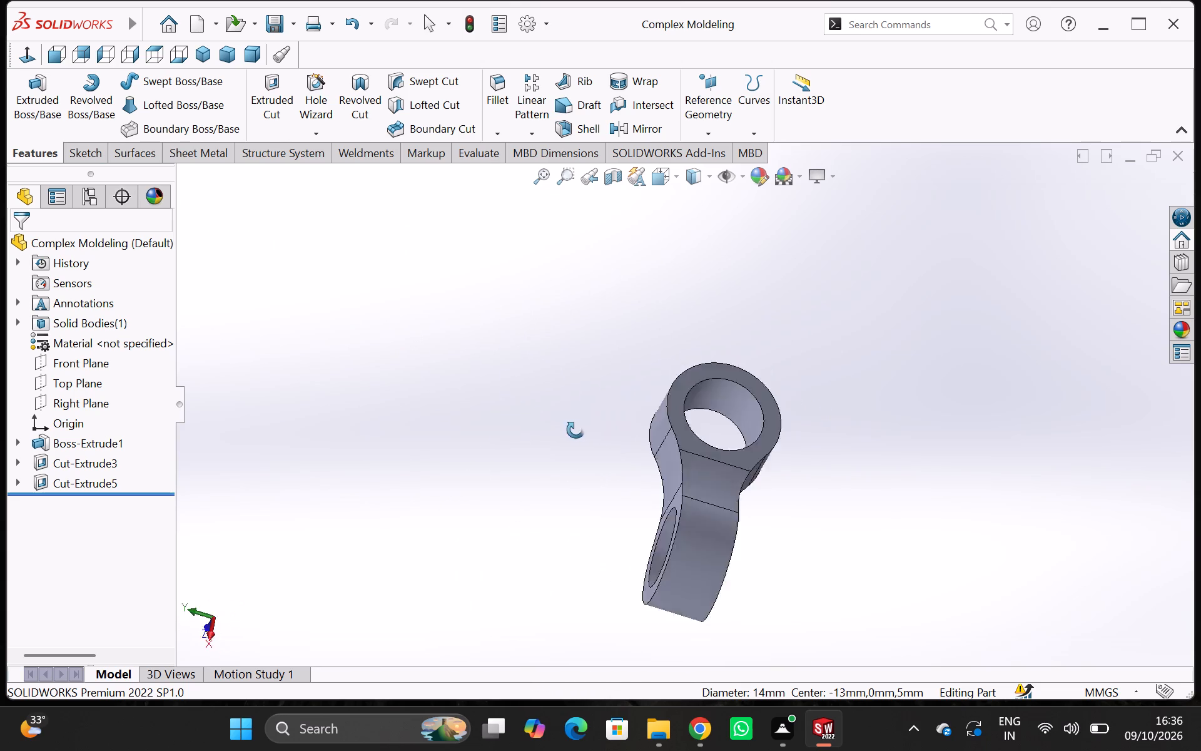
middle_click_drag(575, 430, 788, 357)
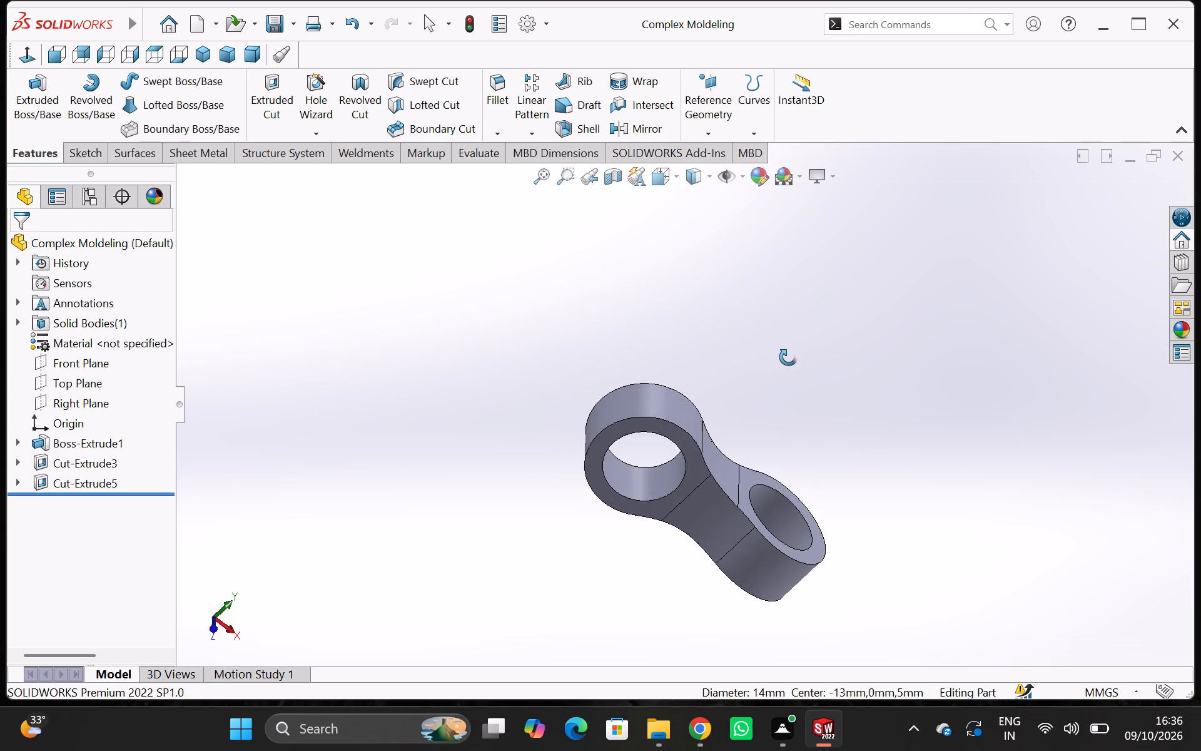
middle_click_drag(788, 357, 791, 364)
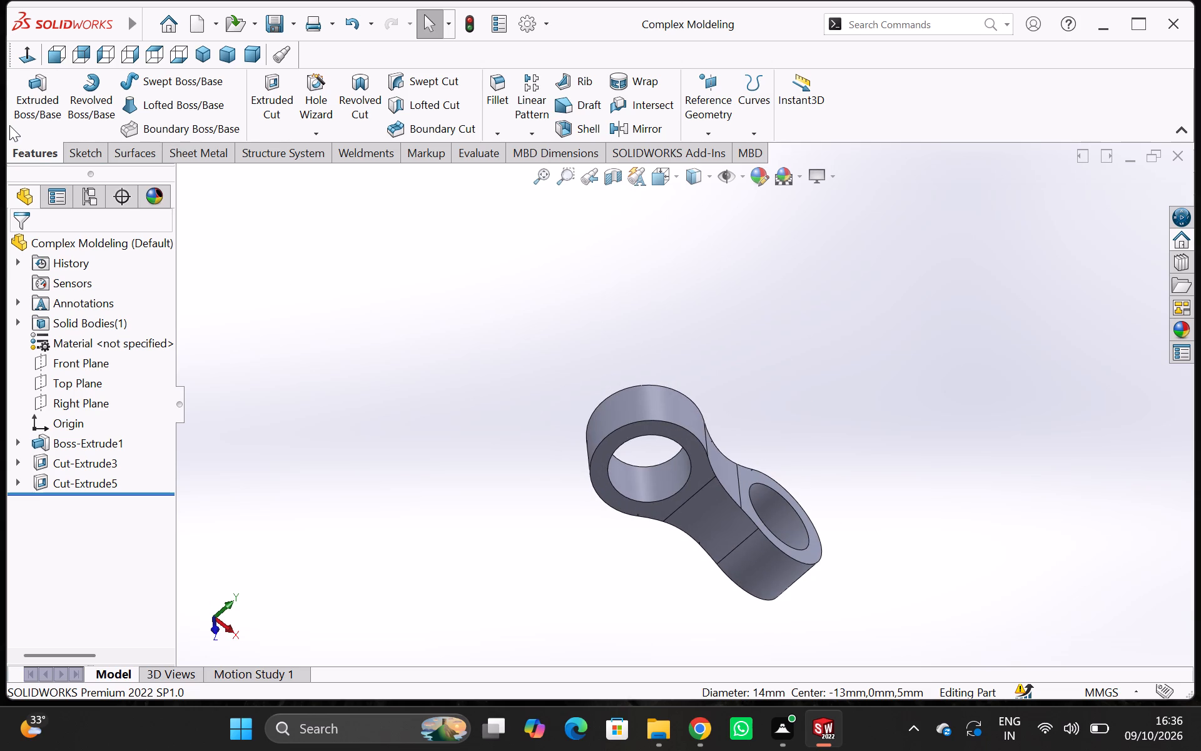
Open a sketch over the link's neck and draw a closed rectangle about 7.5 by 1.9 mm from the origin, using lines.
left_click(87, 156)
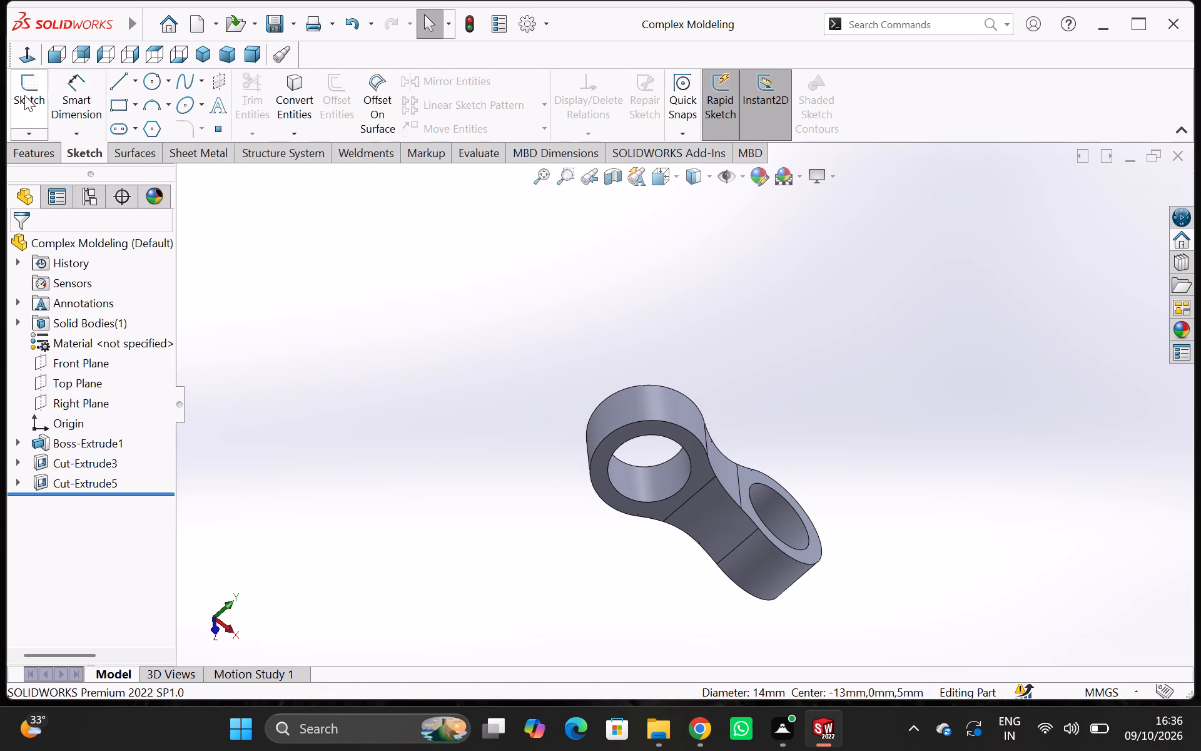
left_click(43, 153)
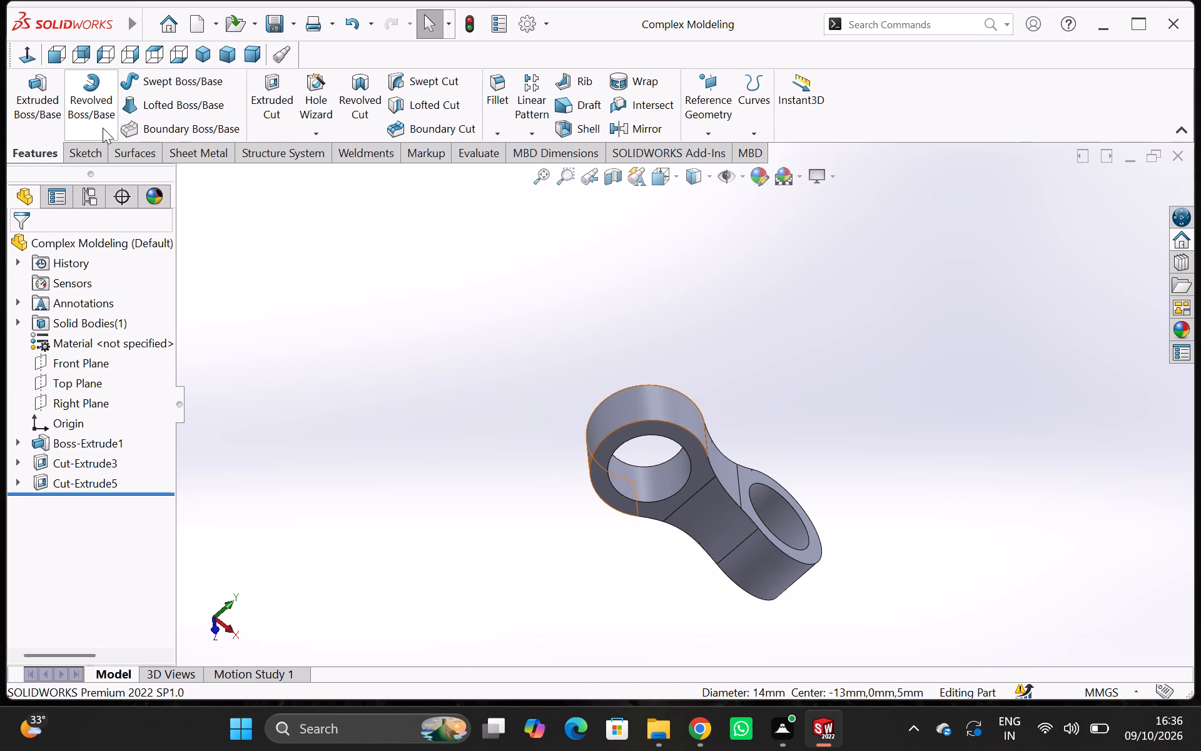
left_click(94, 146)
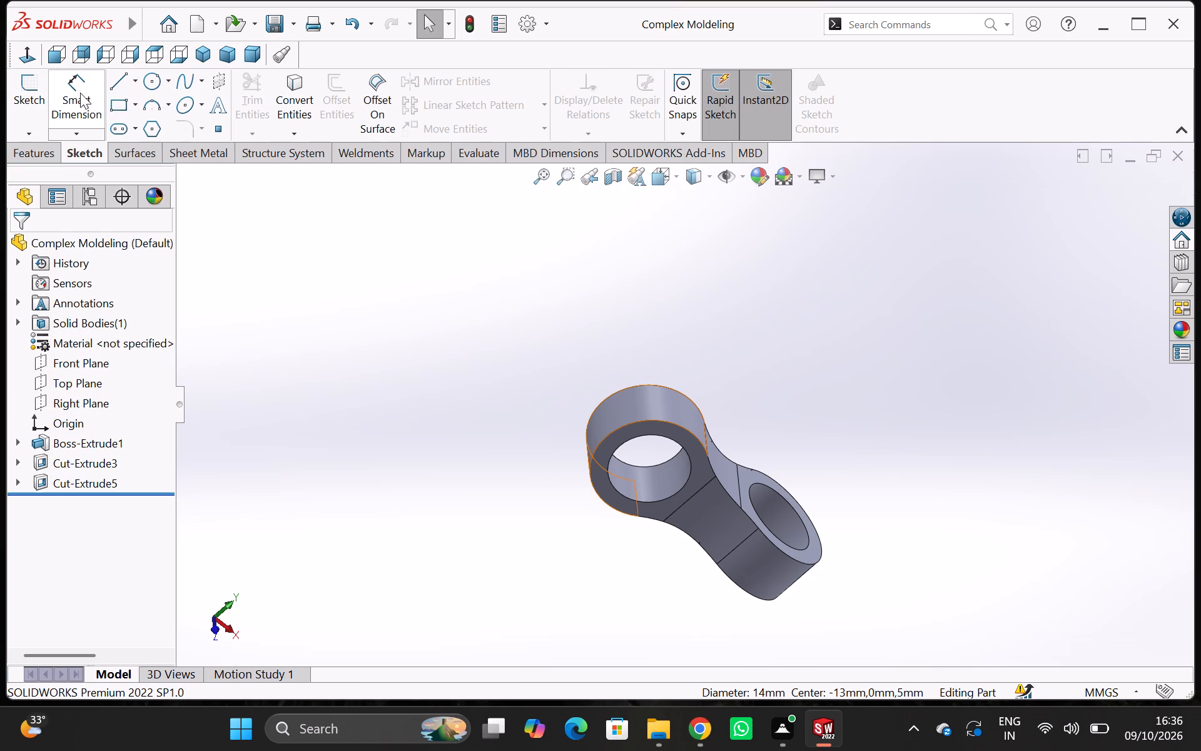
left_click(116, 88)
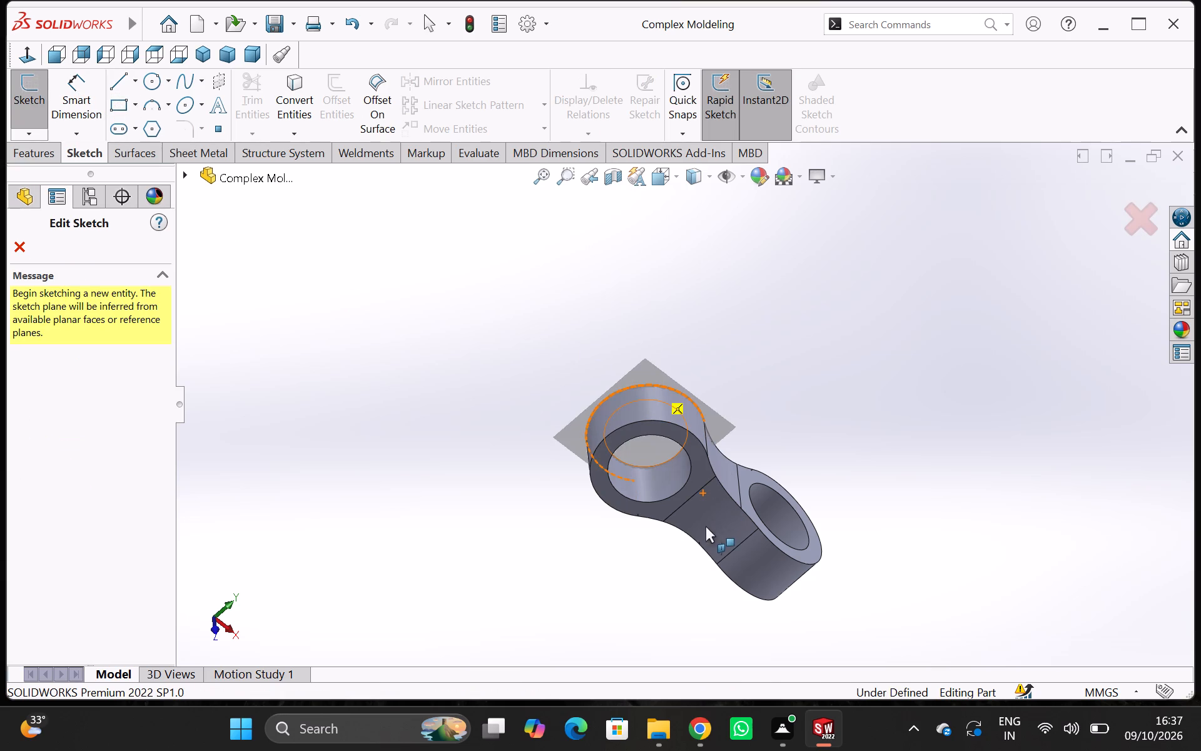
left_click(703, 508)
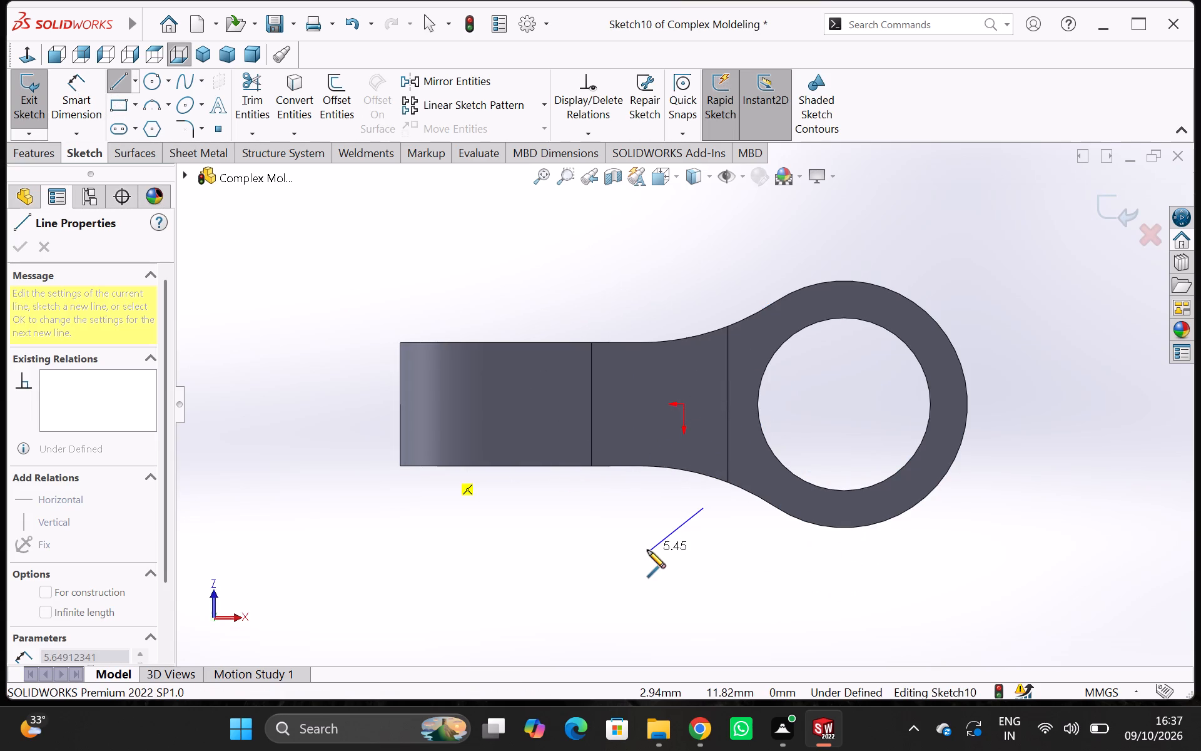
key("Escape")
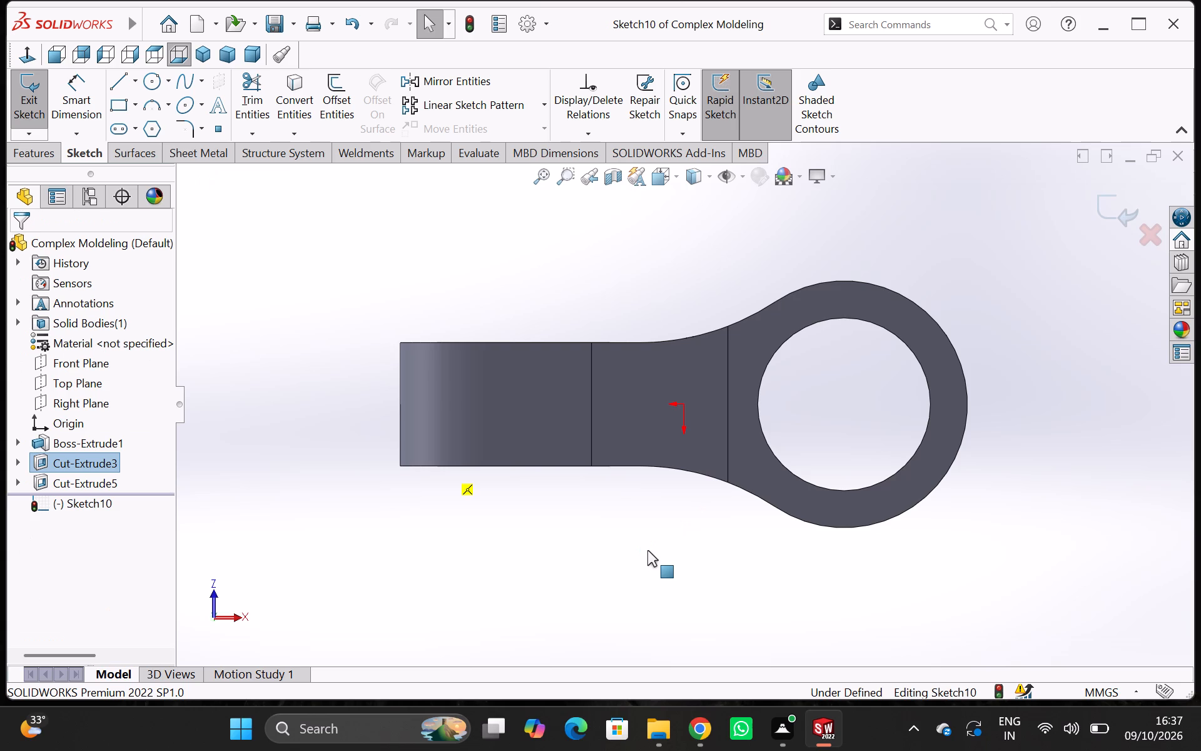
right_click_drag(508, 327, 223, 235)
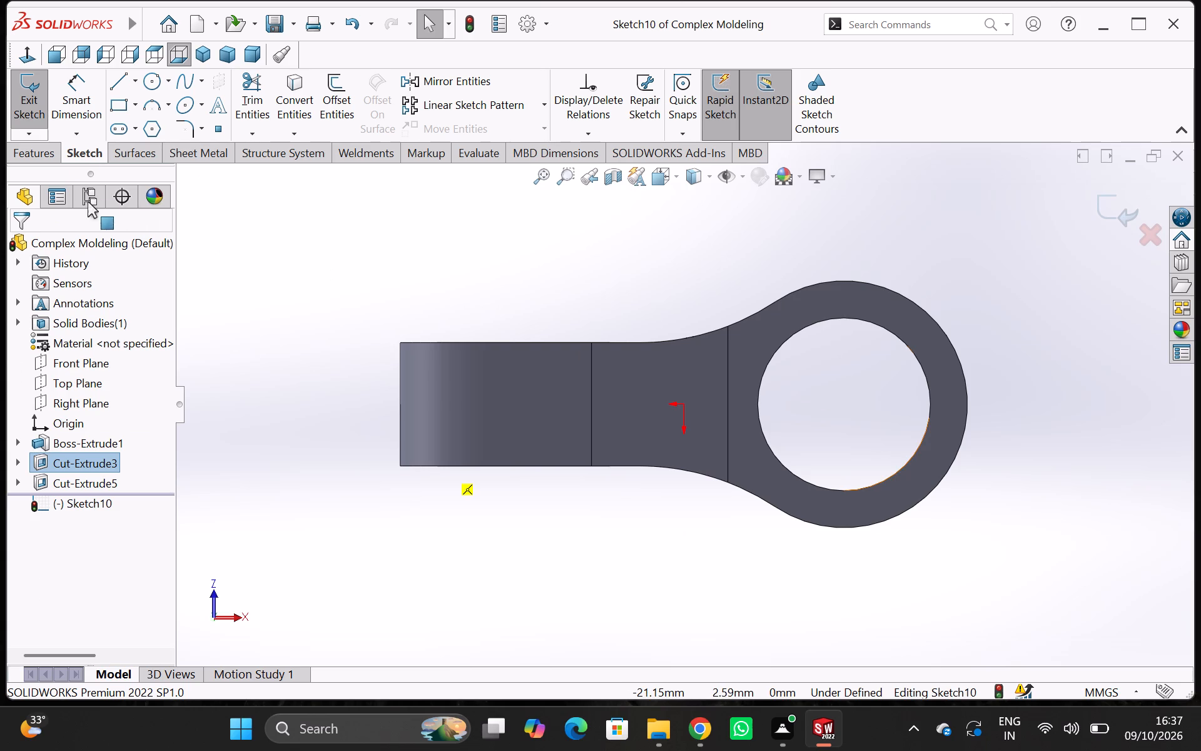
left_click(124, 83)
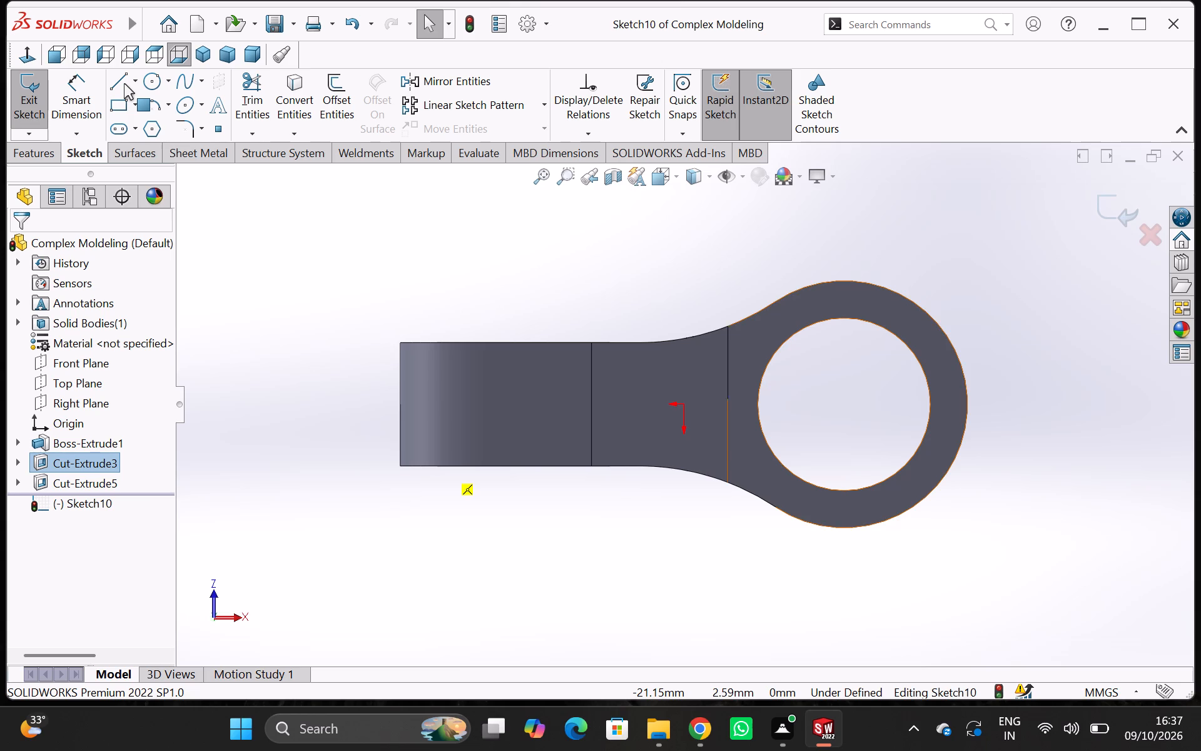
left_click(683, 404)
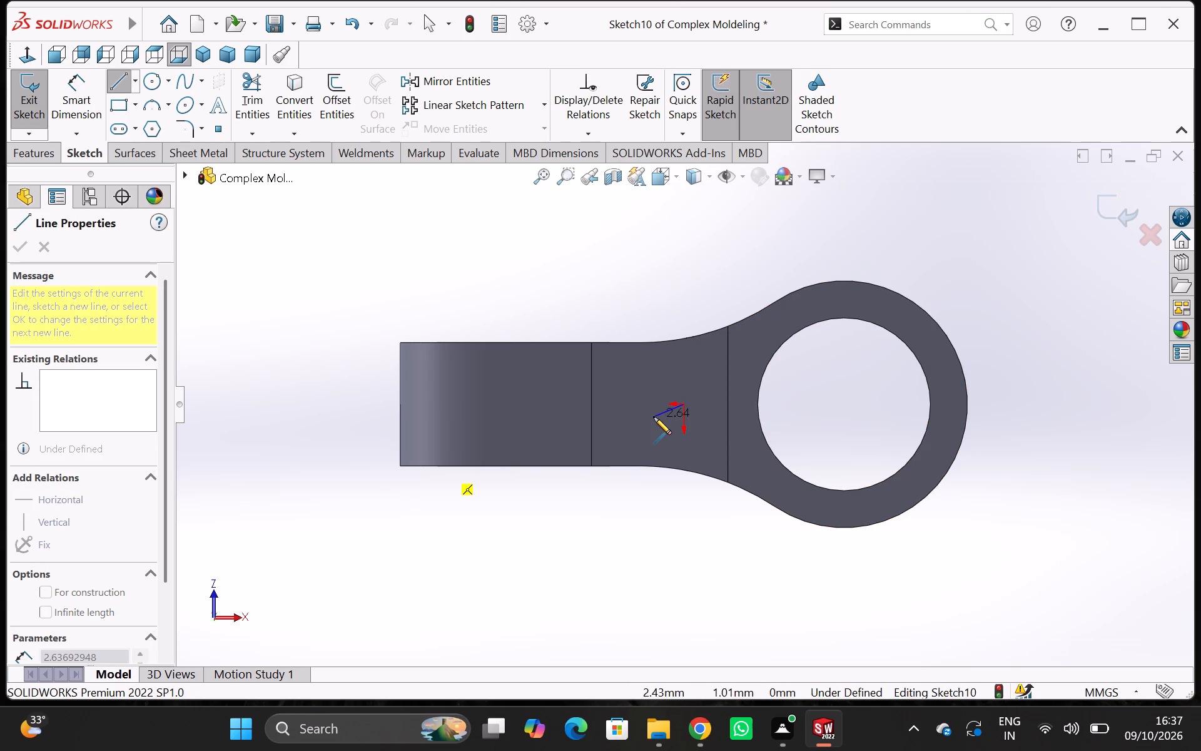
left_click(590, 406)
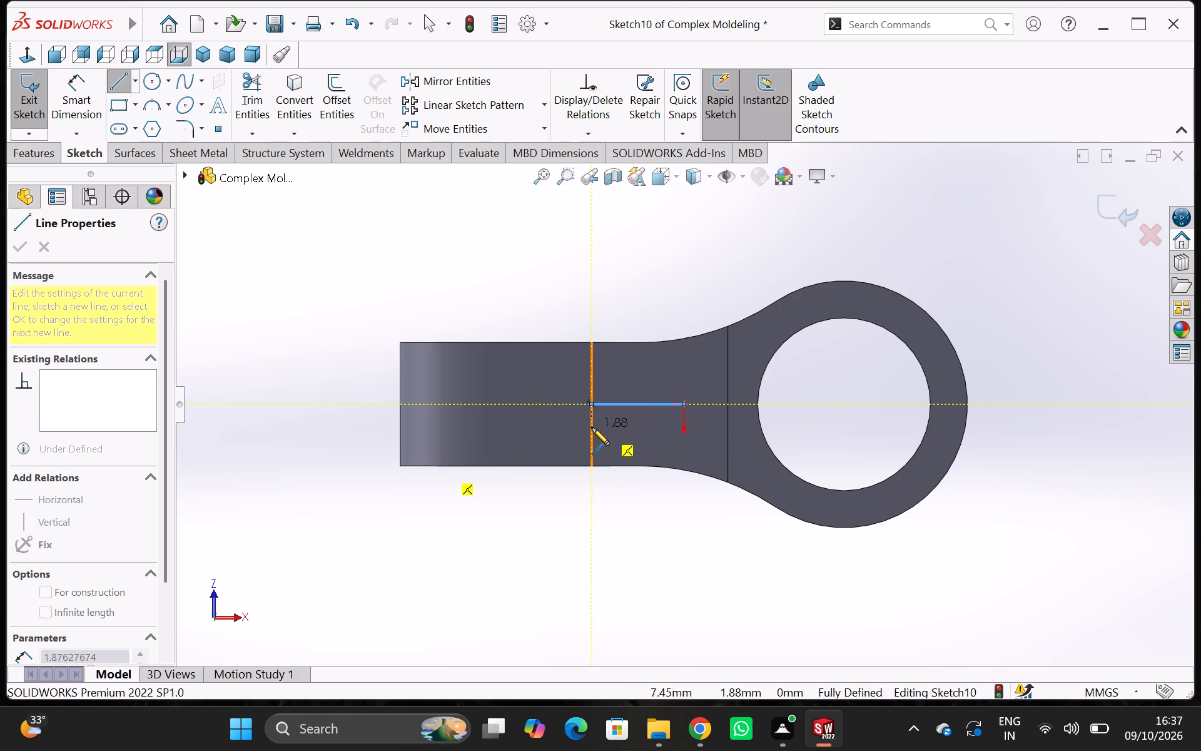
left_click(592, 427)
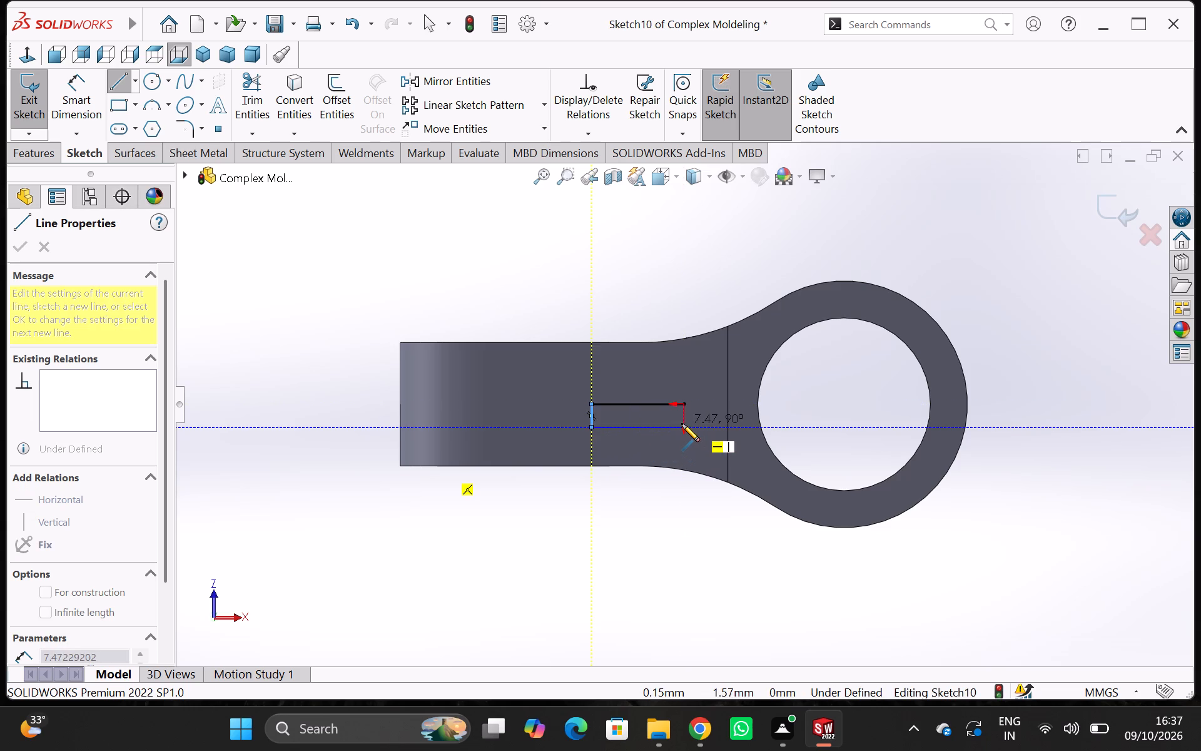
left_click(682, 424)
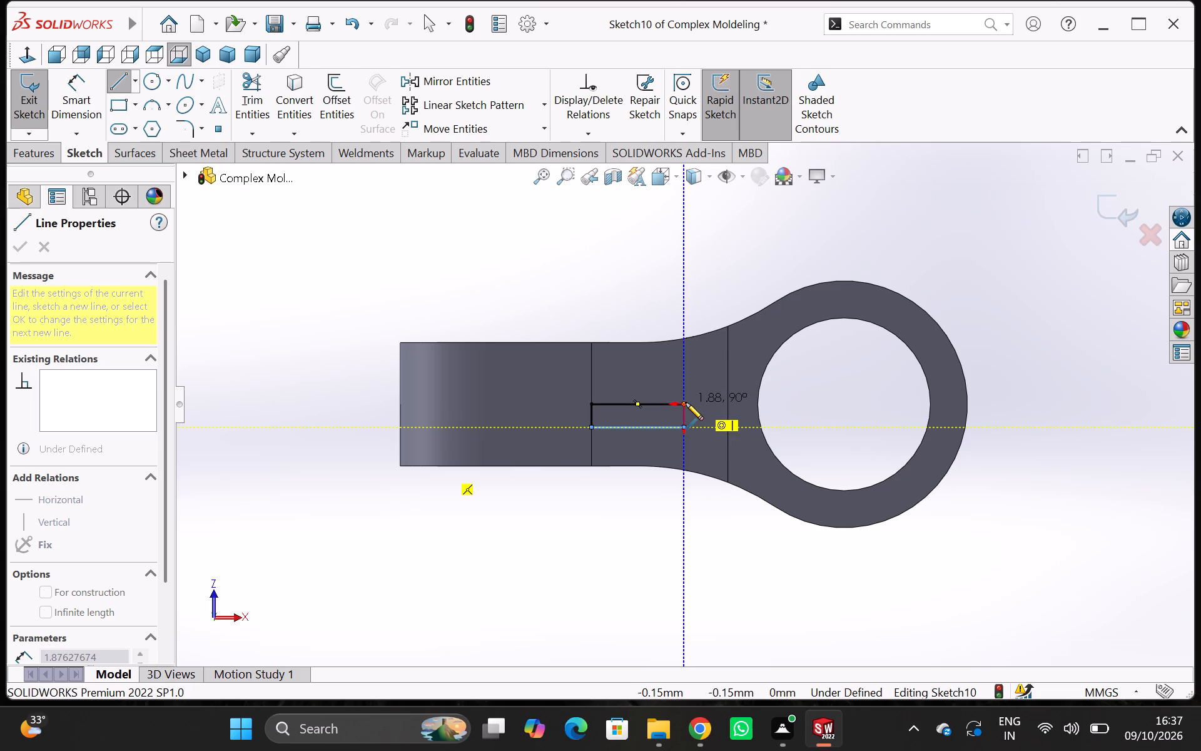
left_click(686, 402)
key("Escape")
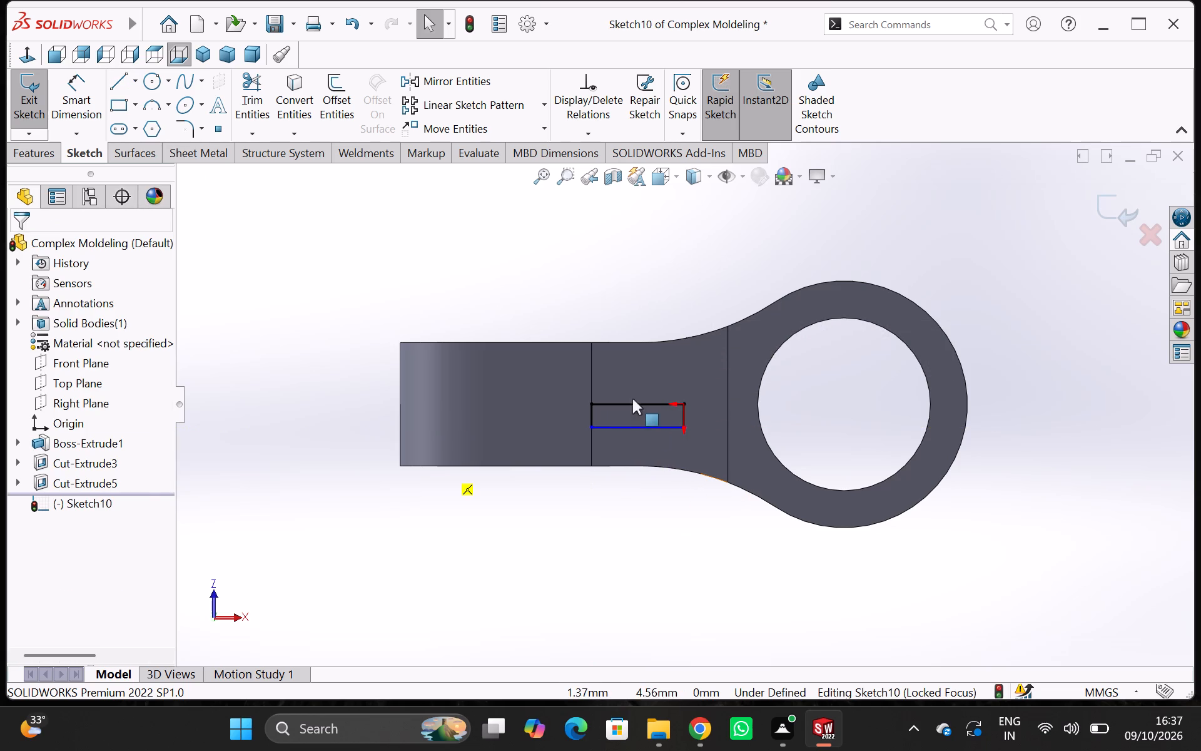
Examine from an oblique angle where the rectangle sketch lies relative to the link's neck.
middle_click_drag(646, 260, 667, 449)
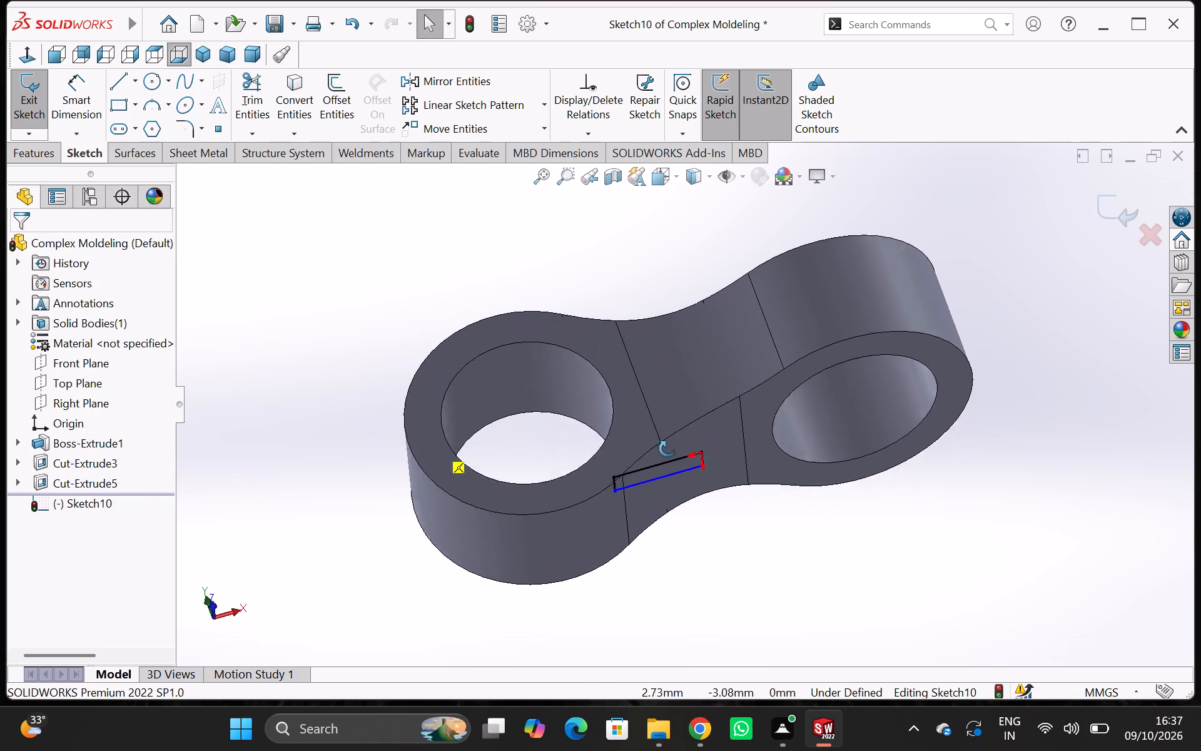
middle_click_drag(667, 449, 648, 469)
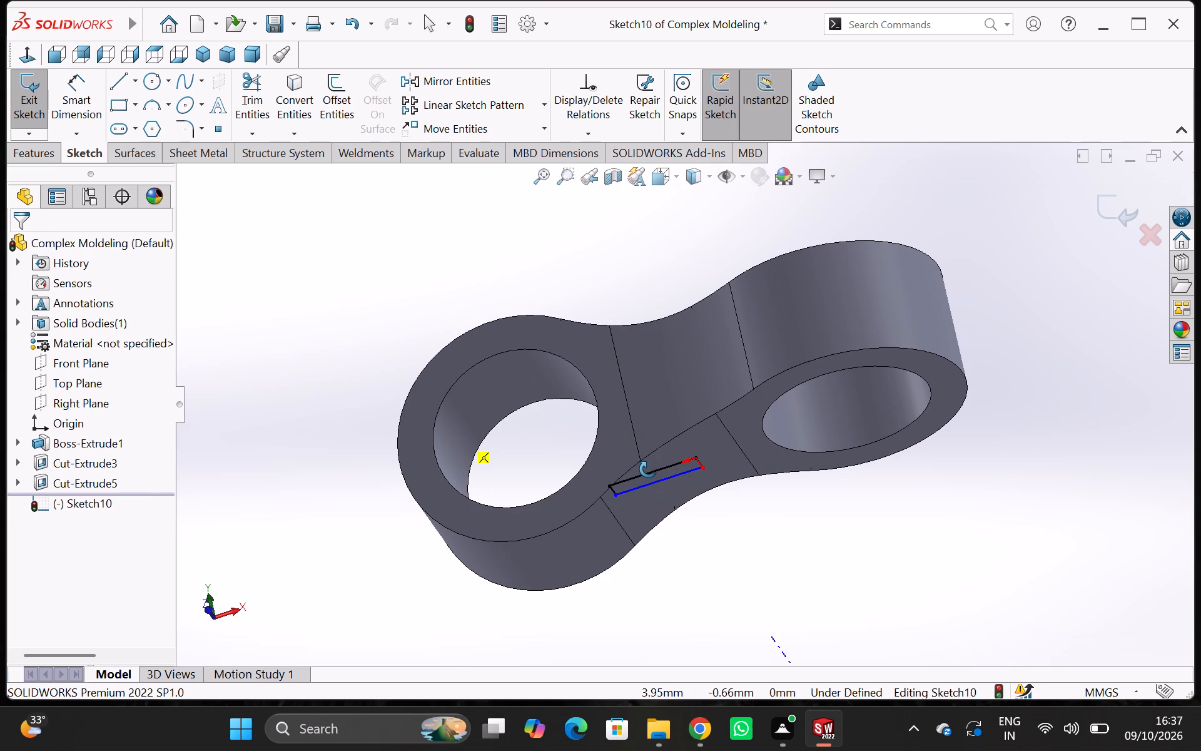
middle_click_drag(648, 469, 654, 416)
middle_click_drag(672, 267, 683, 329)
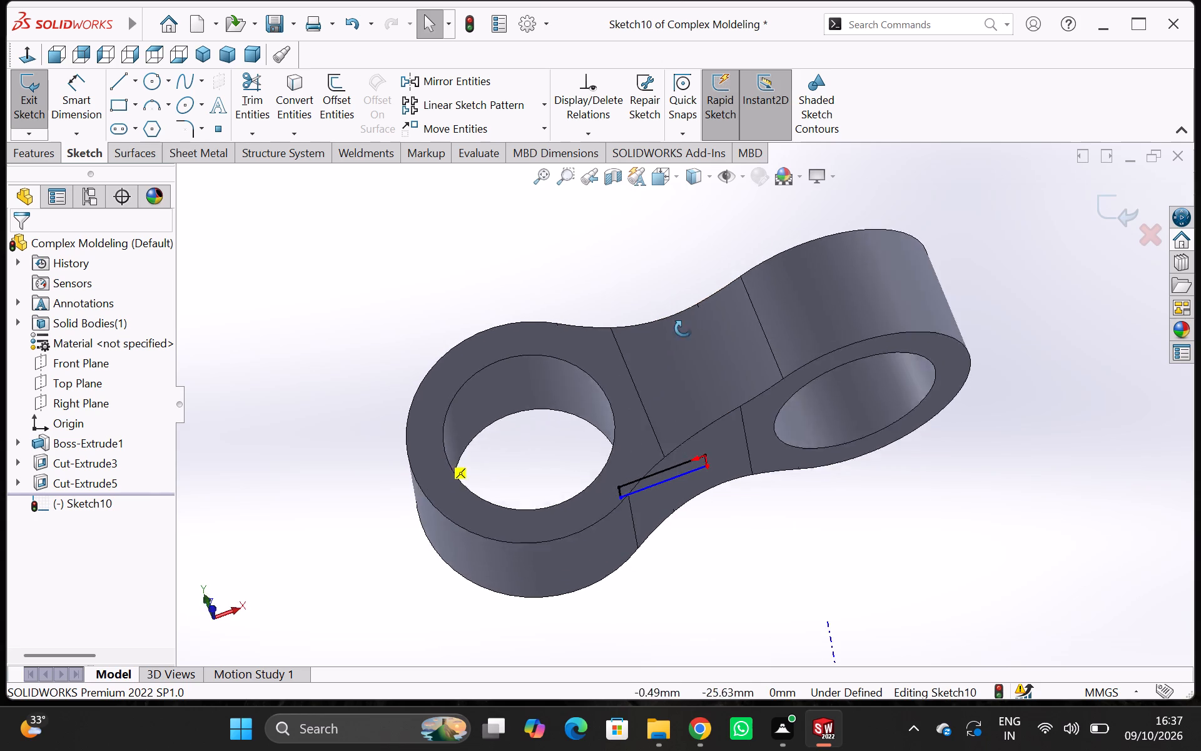
middle_click_drag(683, 329, 686, 267)
scroll(664, 291, "down", 3)
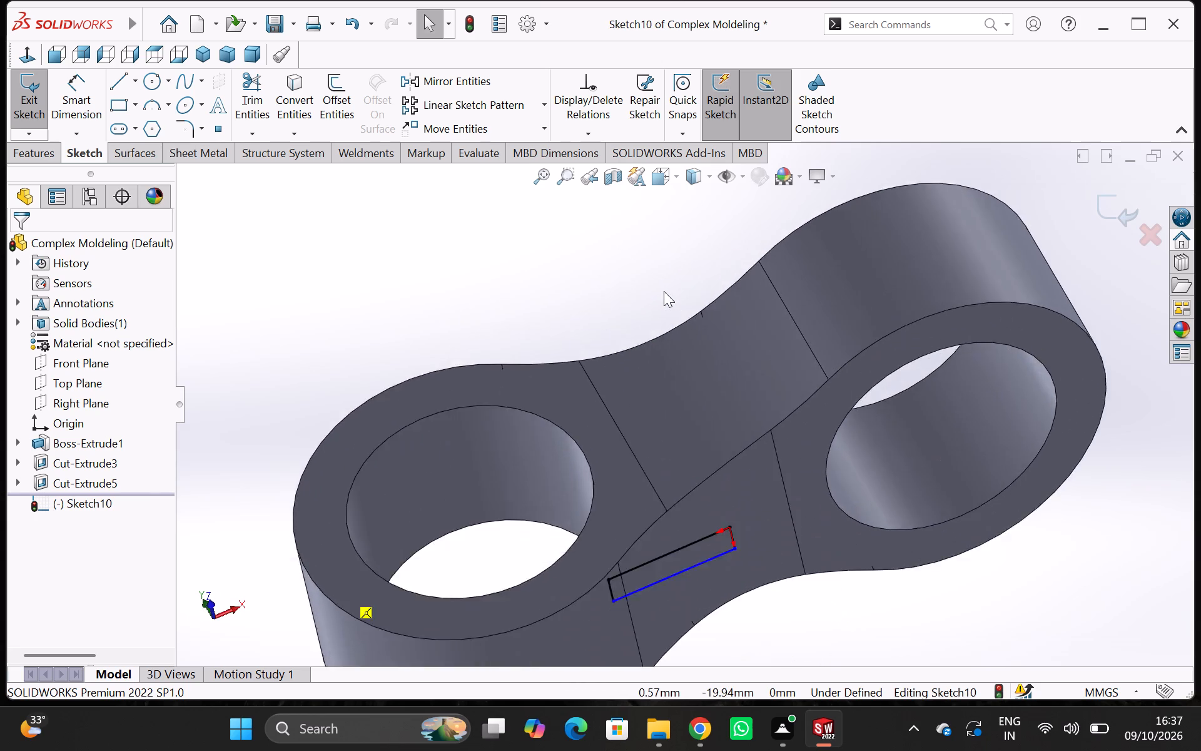
Examine from several oblique angles how the rectangle sketch lies against the link's neck and ring ends.
scroll(664, 291, "up", 4)
middle_click_drag(653, 334, 634, 275)
scroll(653, 334, "up", 1)
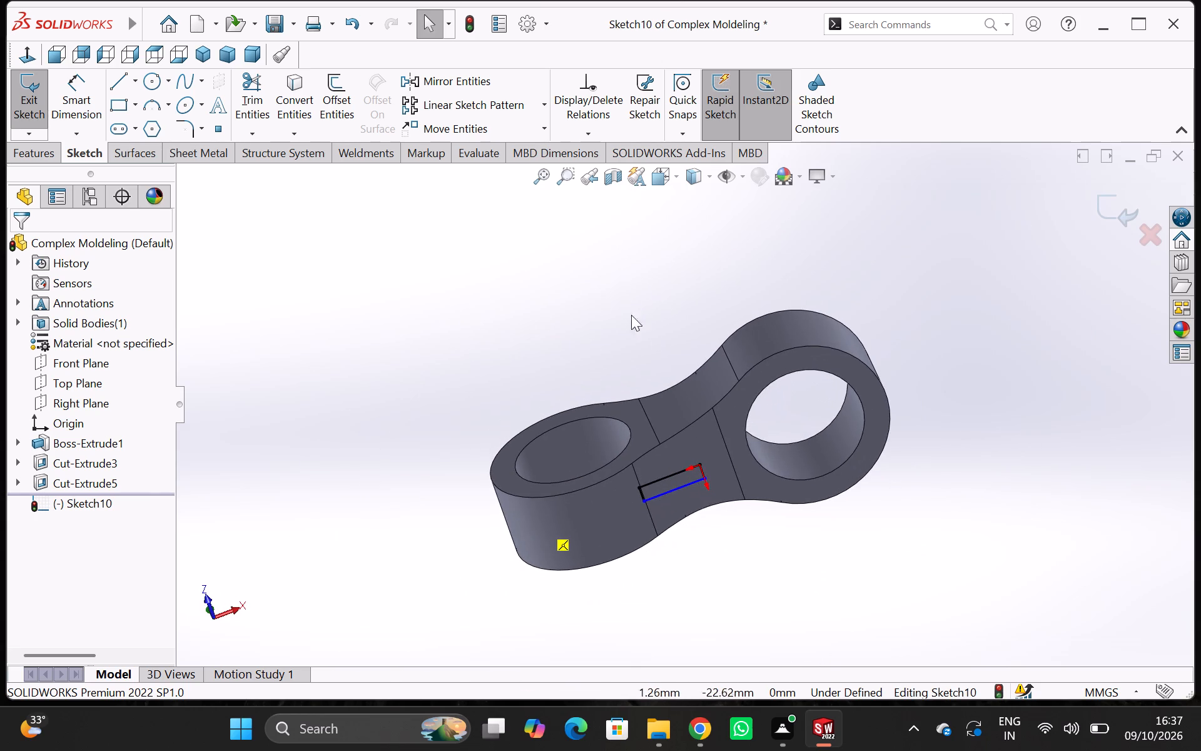
scroll(636, 352, "down", 1)
scroll(637, 360, "up", 5)
middle_click_drag(642, 354, 634, 330)
scroll(634, 330, "down", 3)
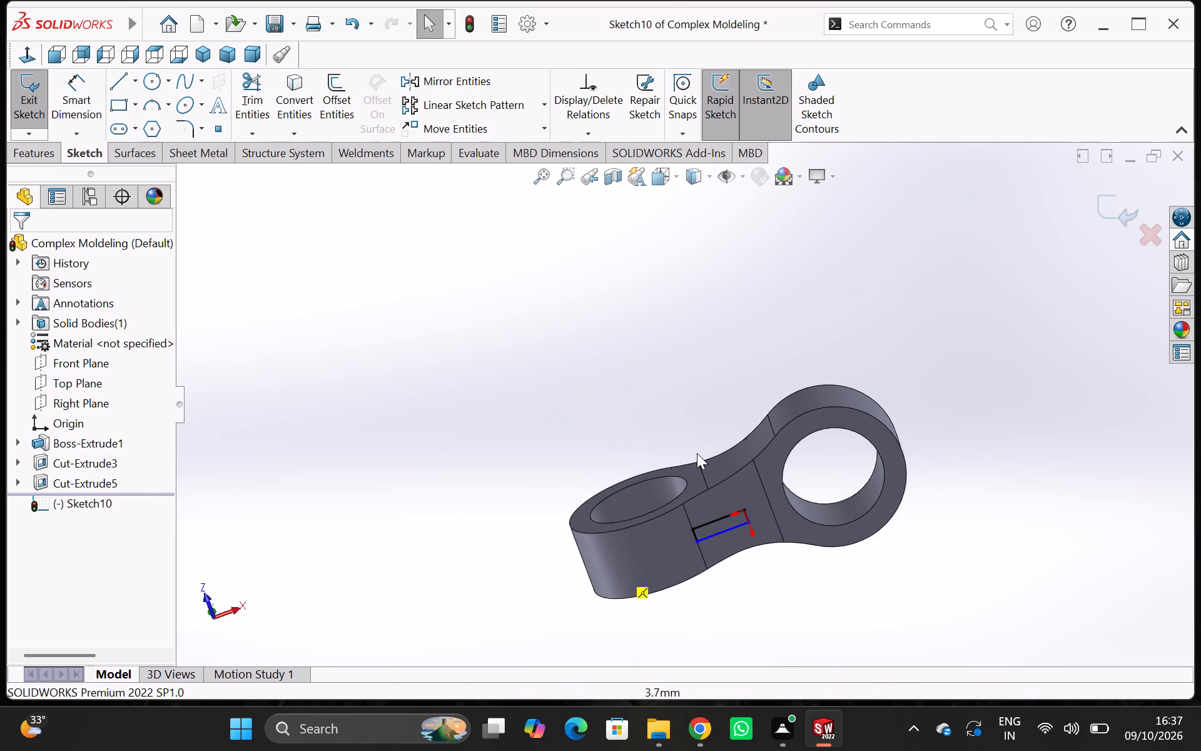
scroll(697, 453, "down", 1)
scroll(732, 508, "down", 6)
middle_click_drag(727, 499, 697, 419)
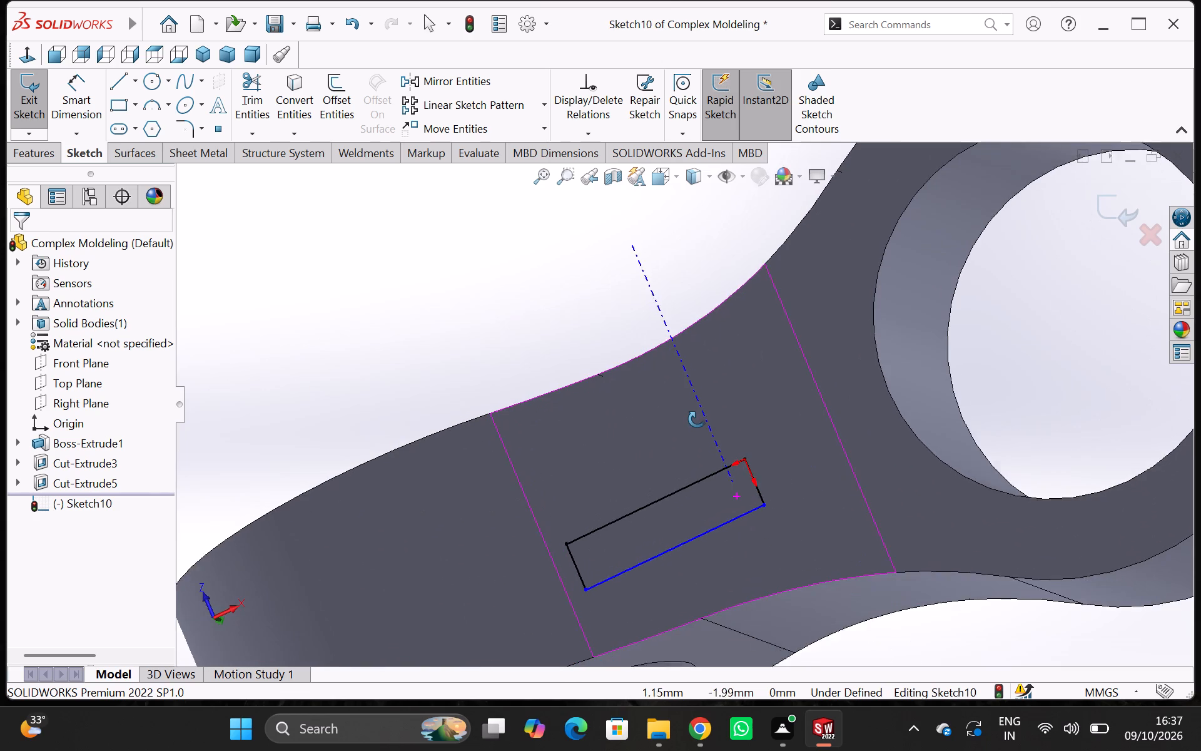
middle_click_drag(697, 419, 696, 415)
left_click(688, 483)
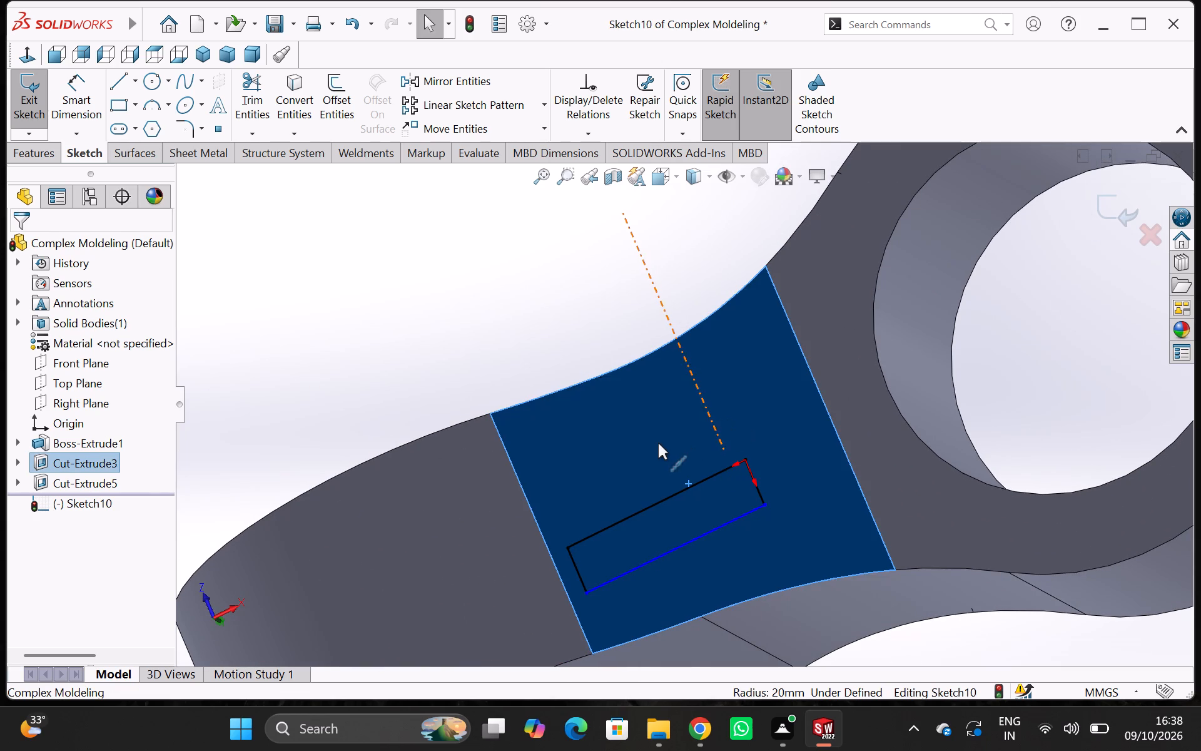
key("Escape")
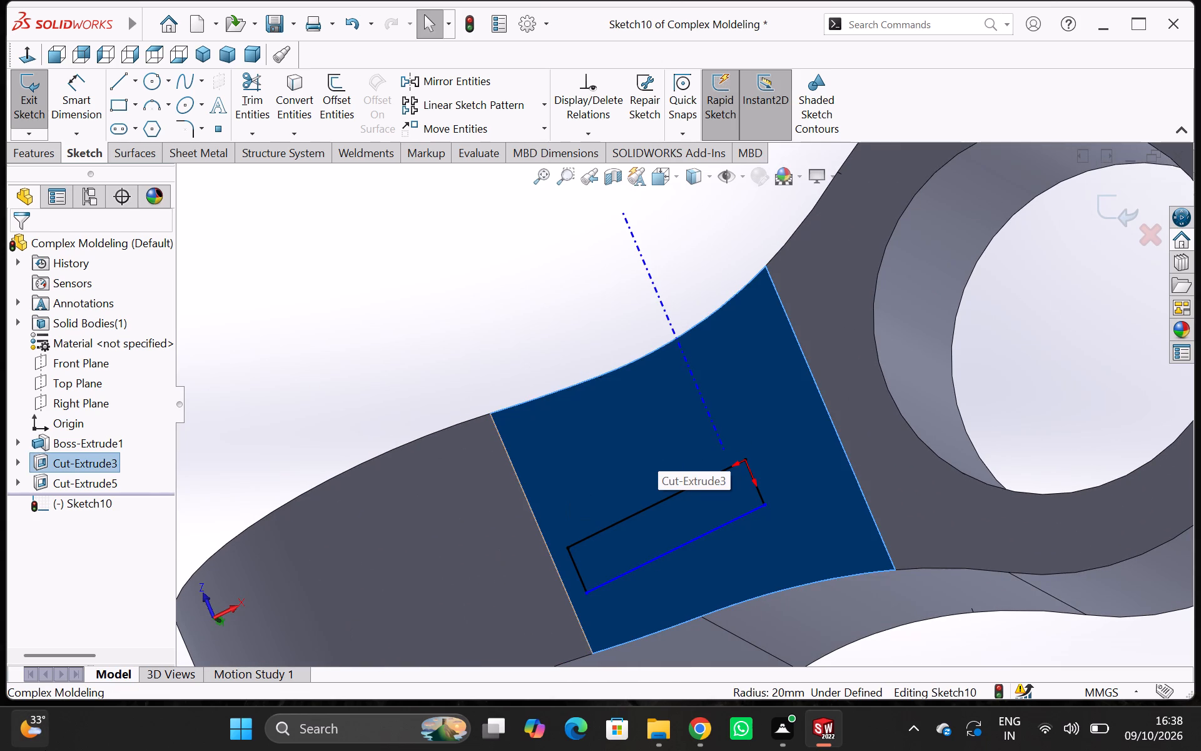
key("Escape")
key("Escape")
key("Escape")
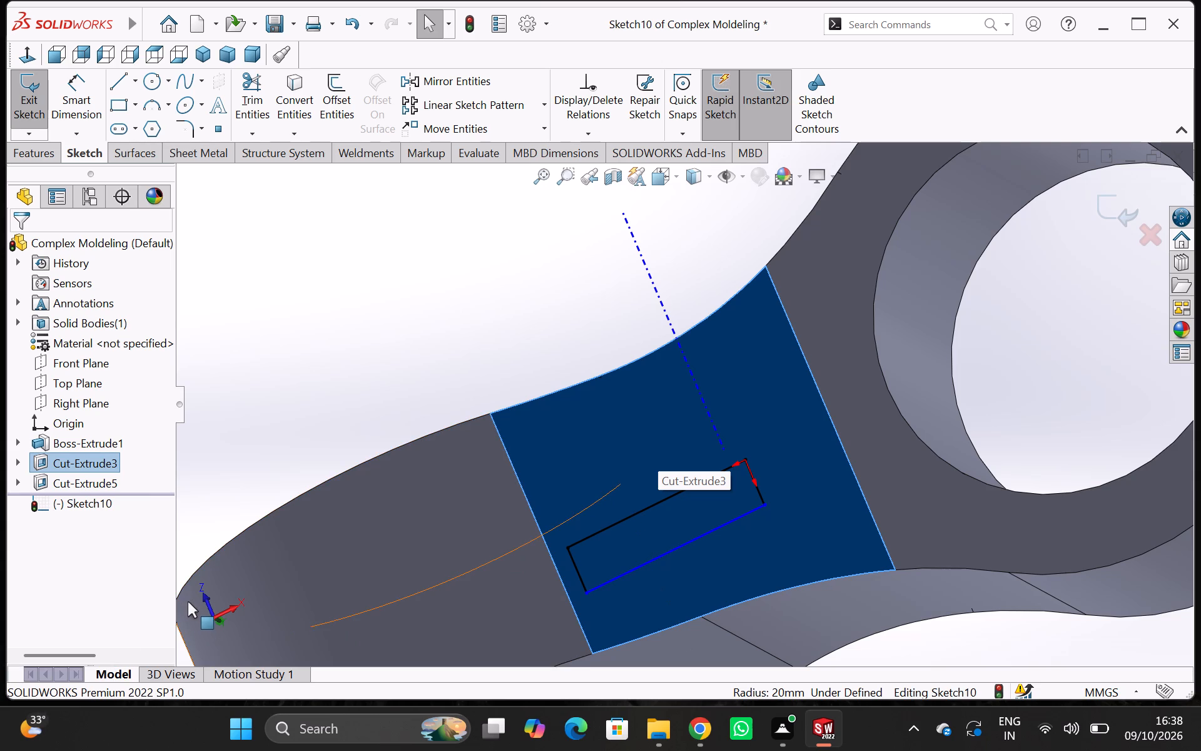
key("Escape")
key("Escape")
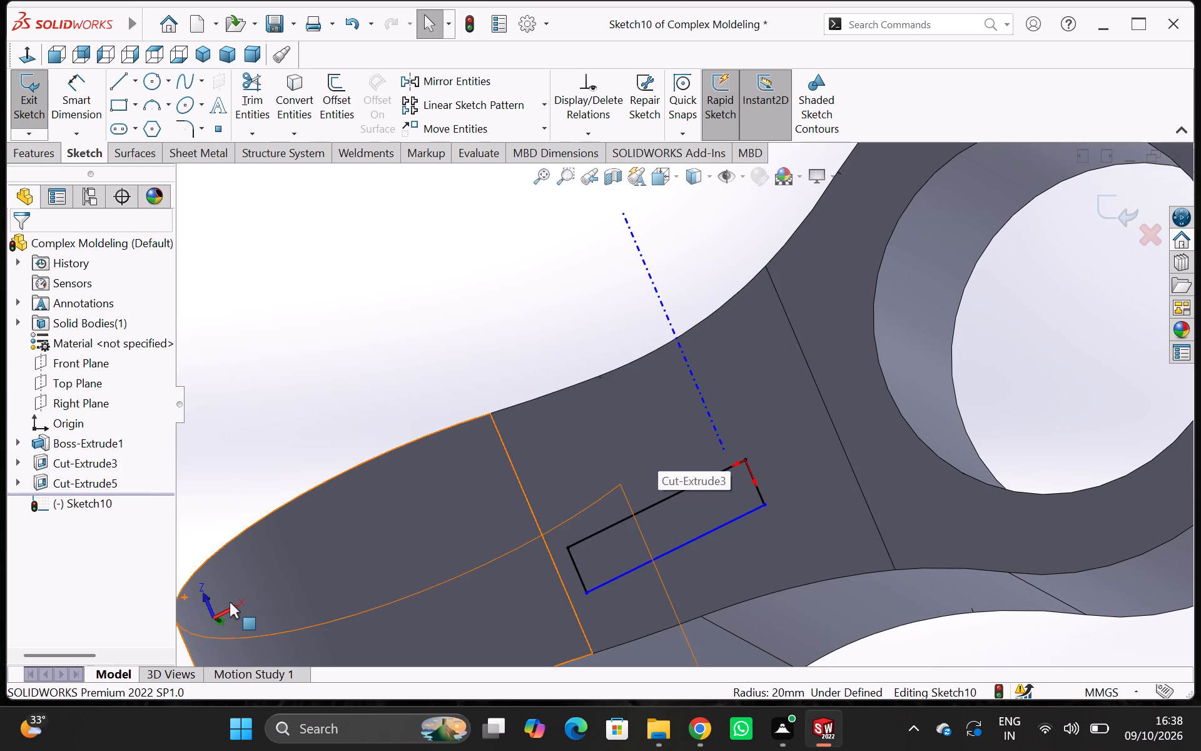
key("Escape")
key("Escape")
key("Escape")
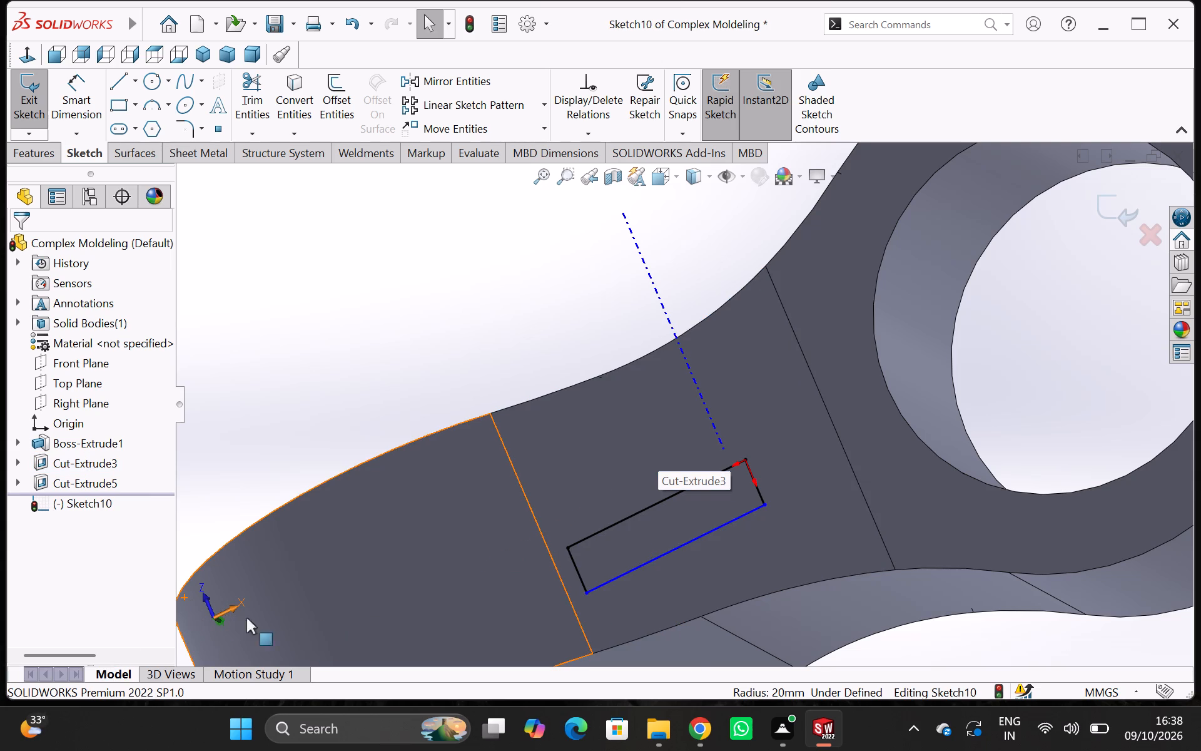
Delete all four lines of the rectangle sketched over the link's neck, keeping the sketch open.
left_click(584, 533)
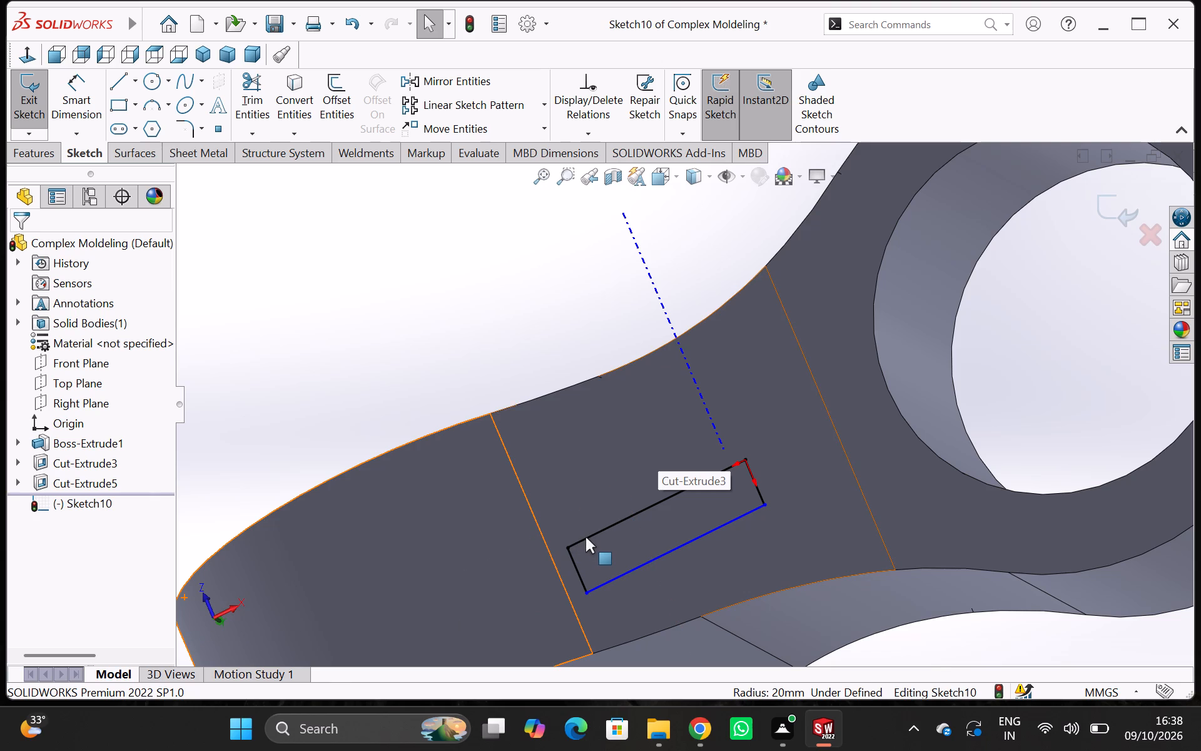
key("Delete")
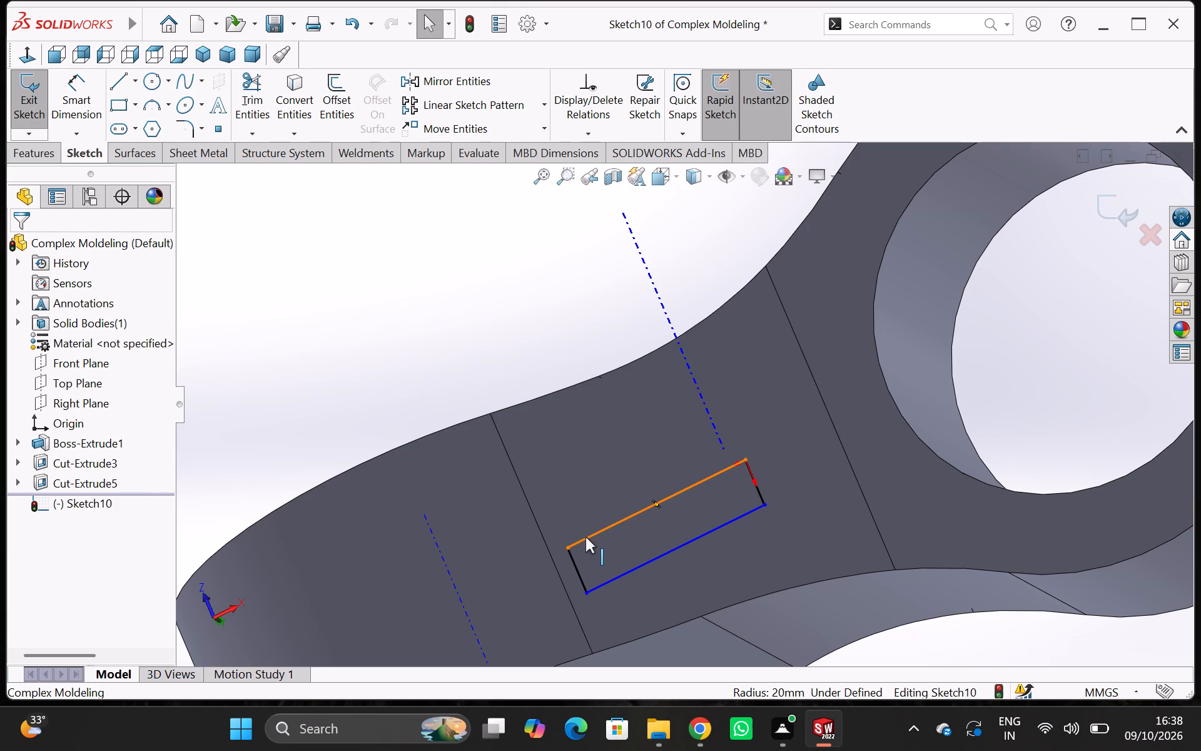
key("Delete")
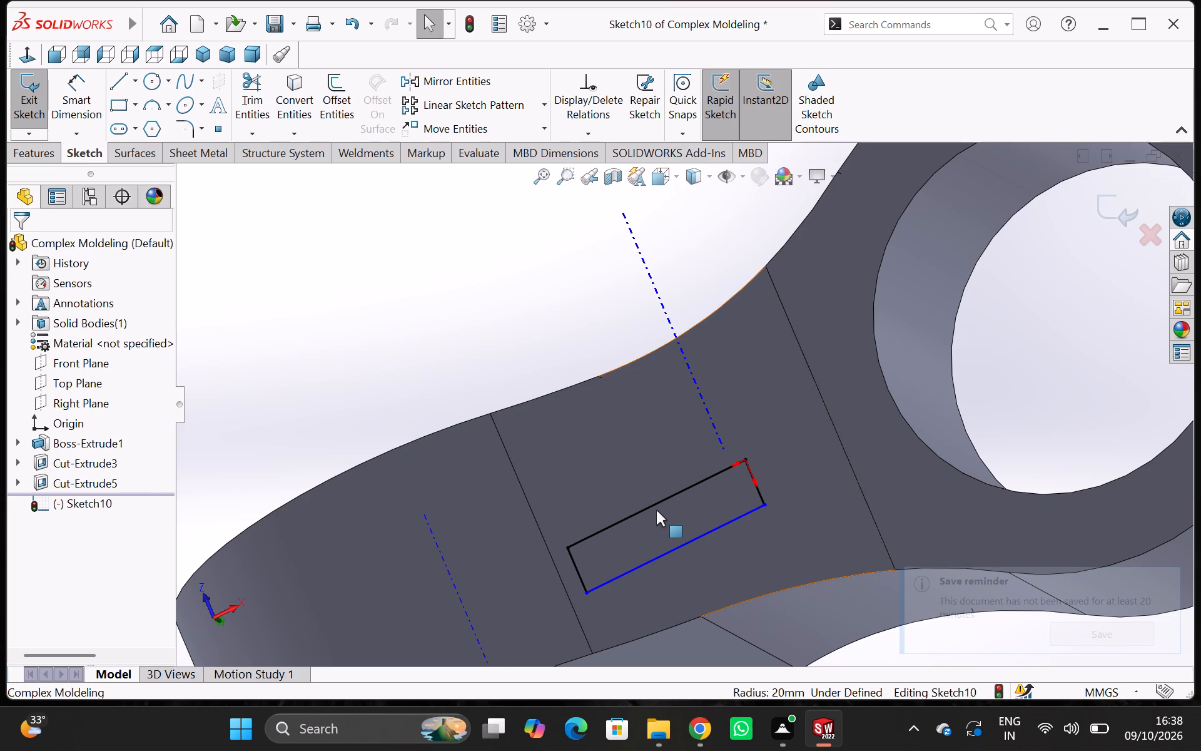
left_click(656, 505)
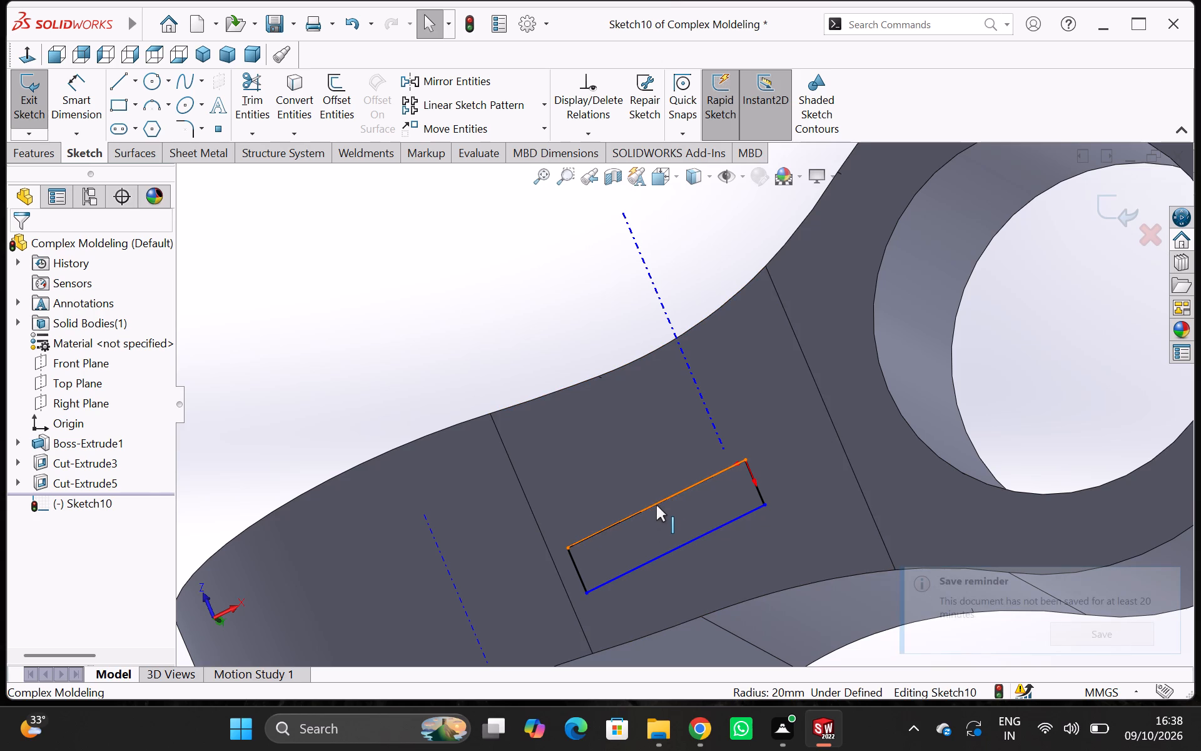
key("Delete")
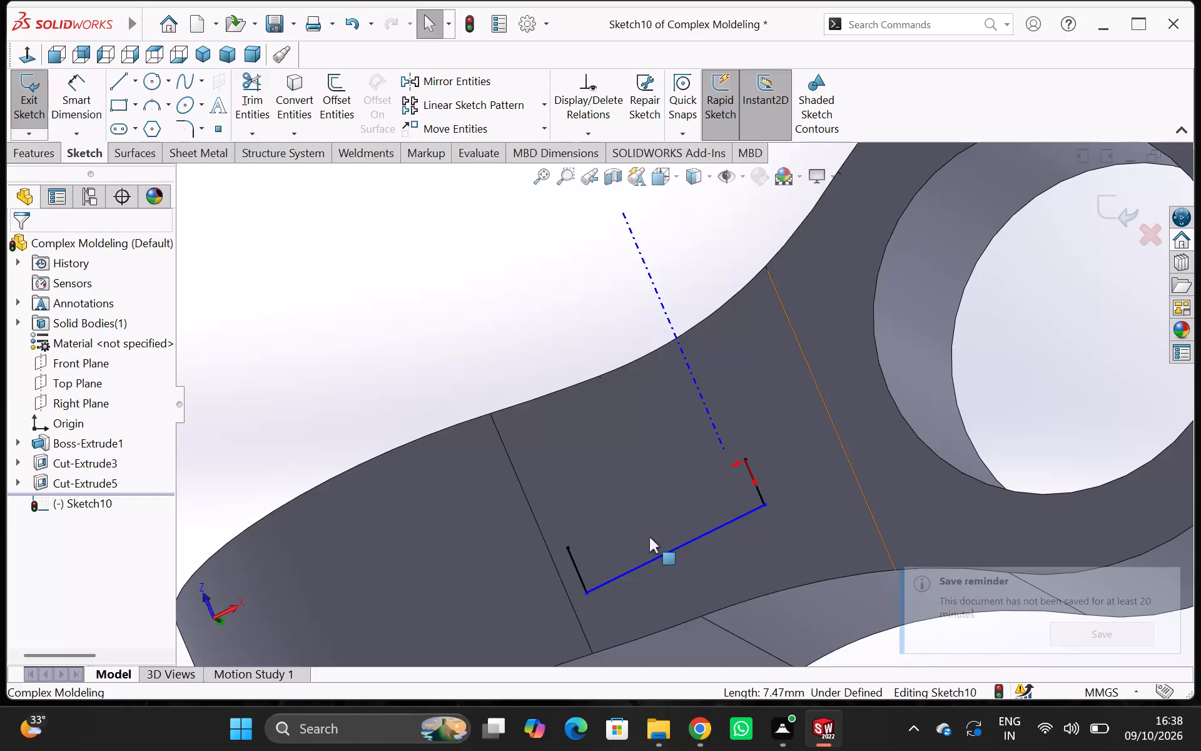
left_click(758, 488)
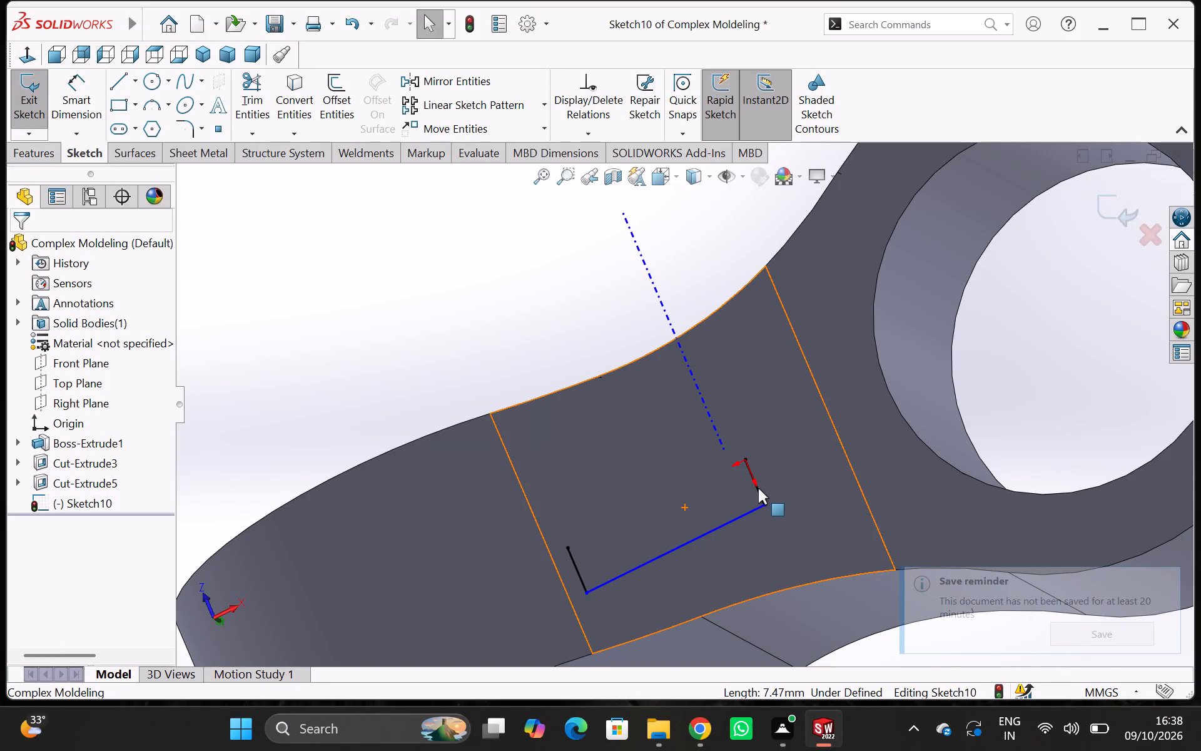
key("Delete")
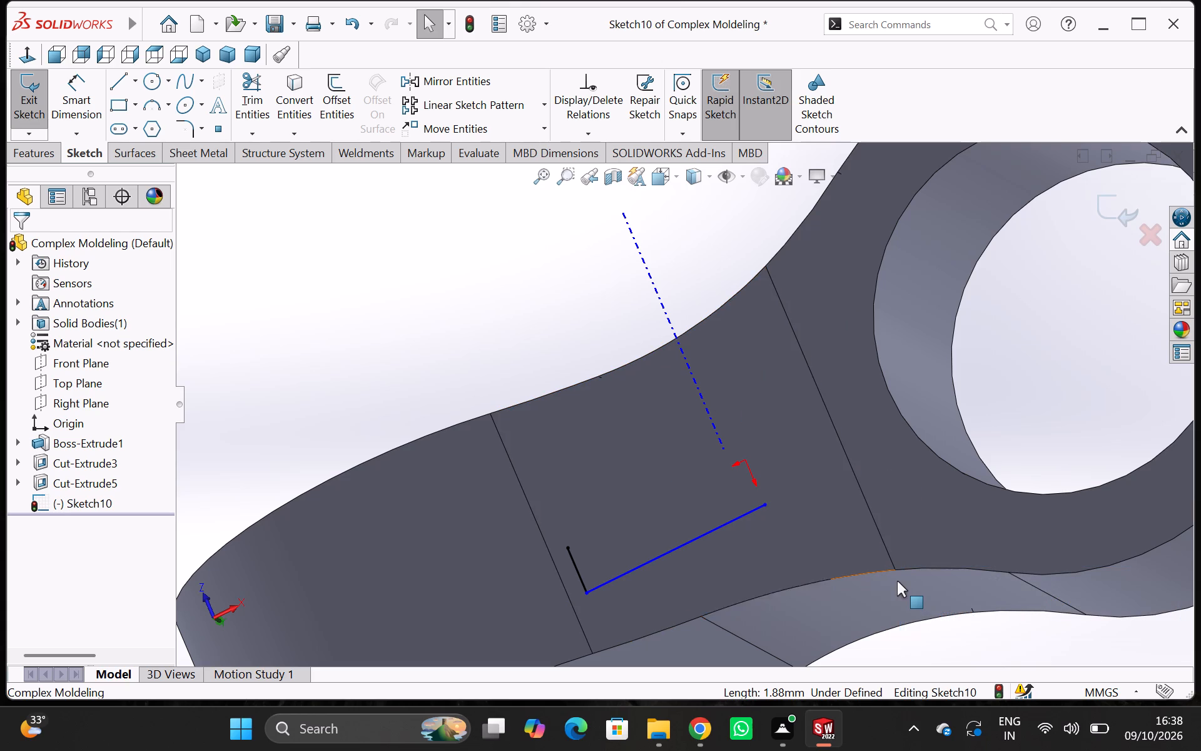
left_click(723, 520)
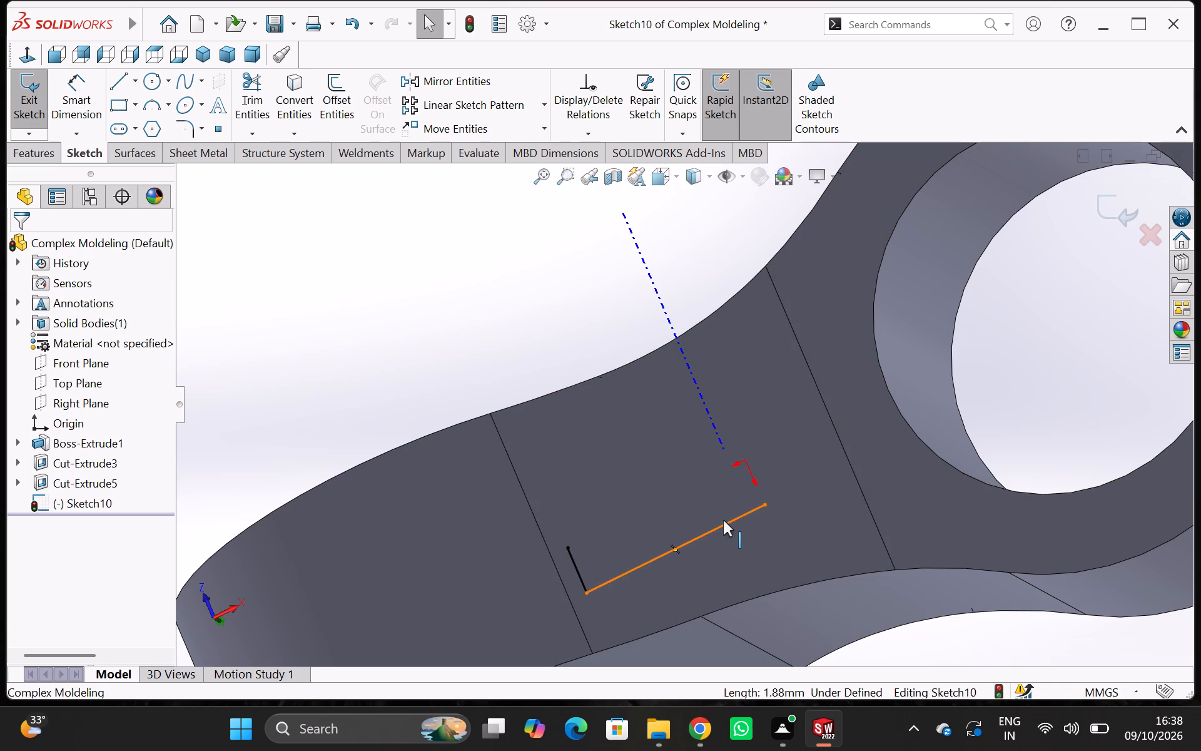
key("Delete")
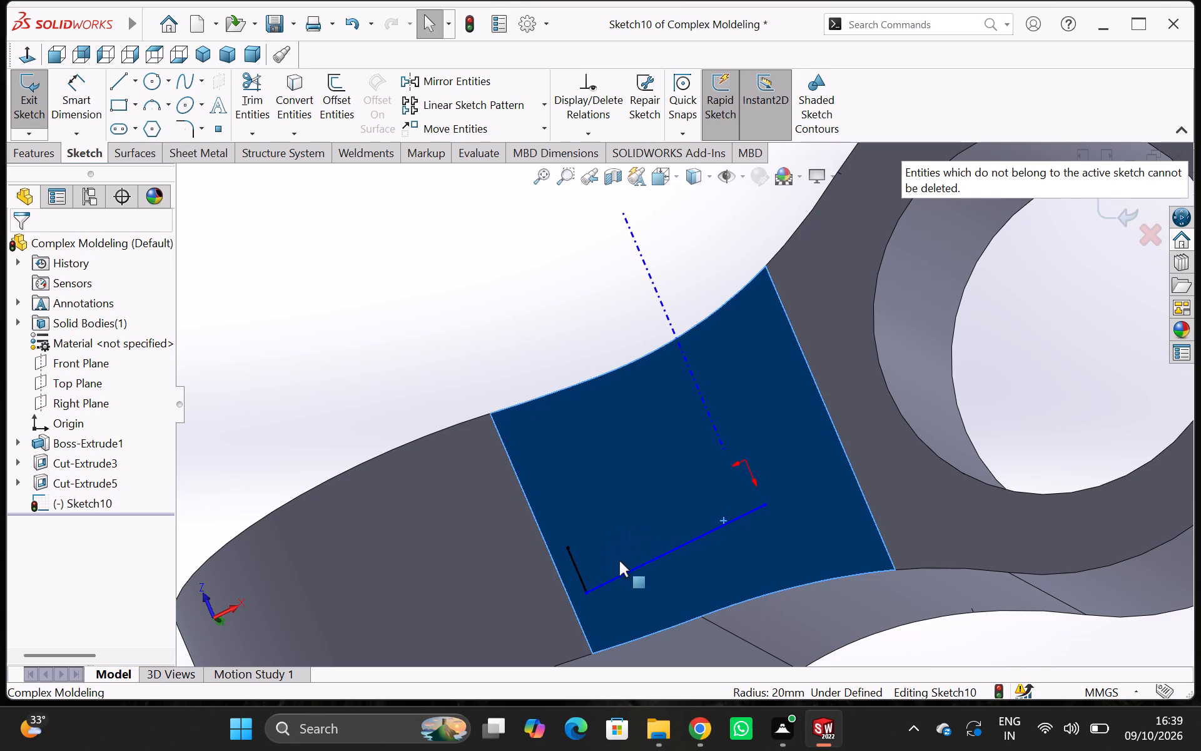
key("Escape")
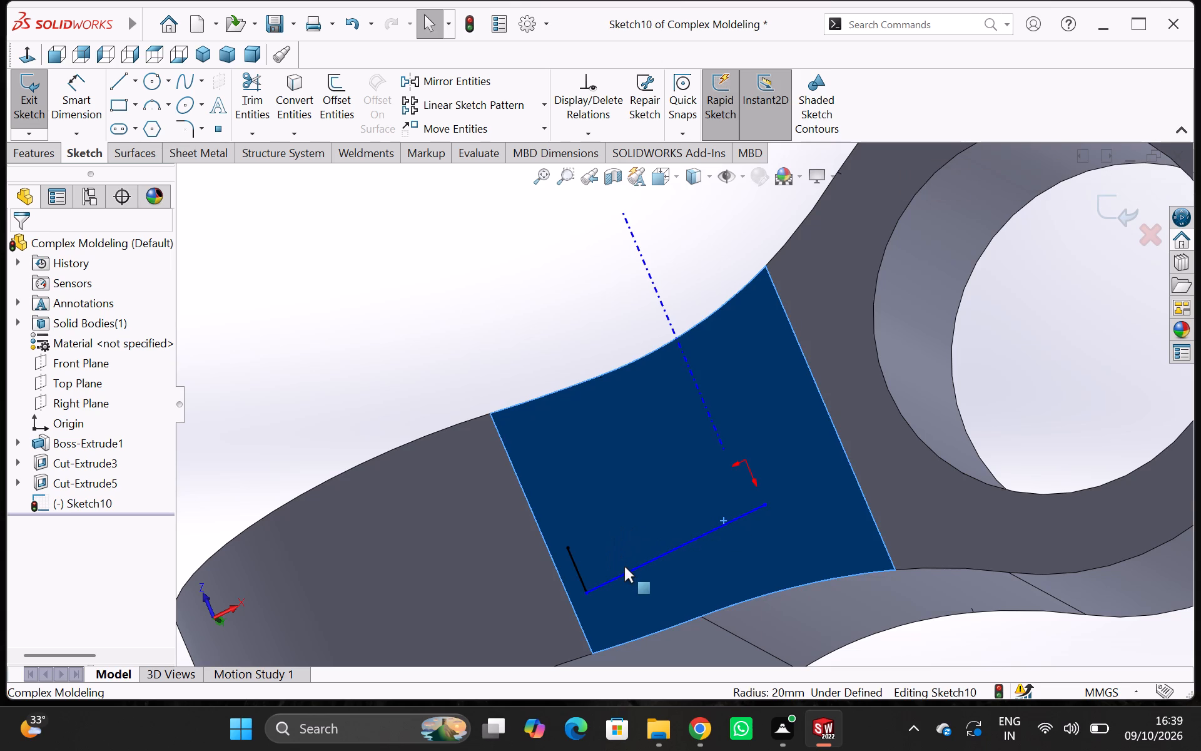
left_click(664, 550)
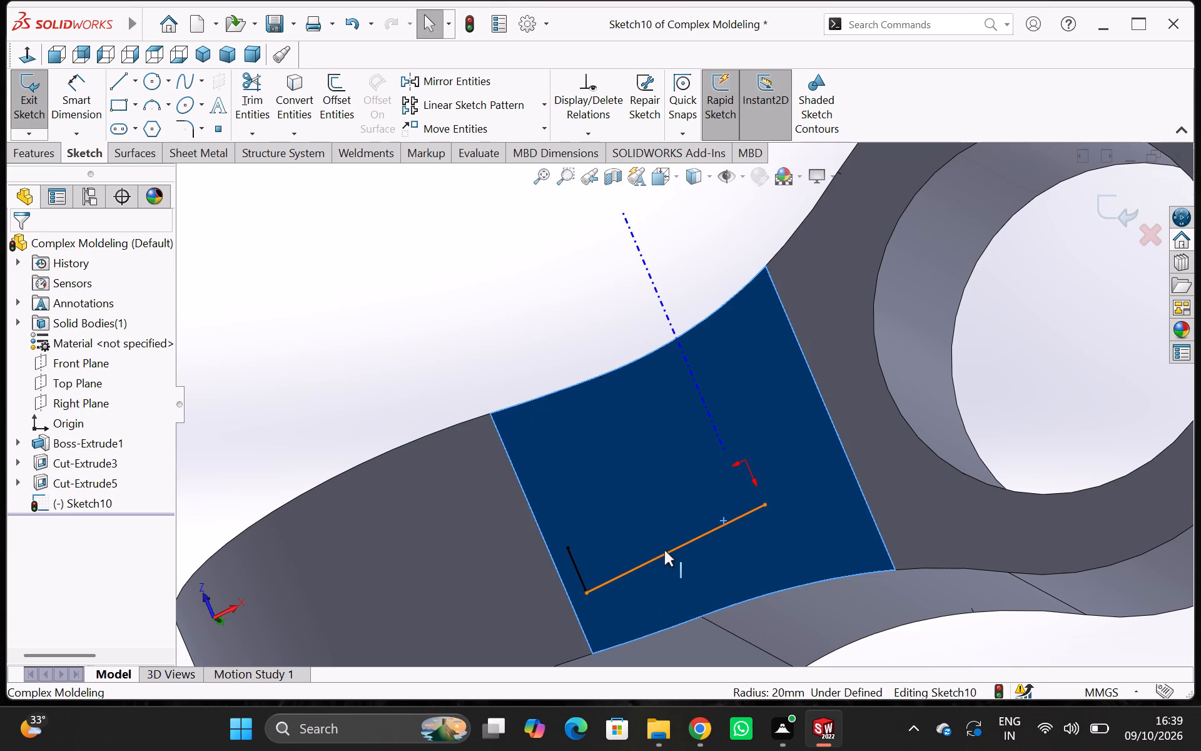
key("Delete")
scroll(664, 550, "up", 1)
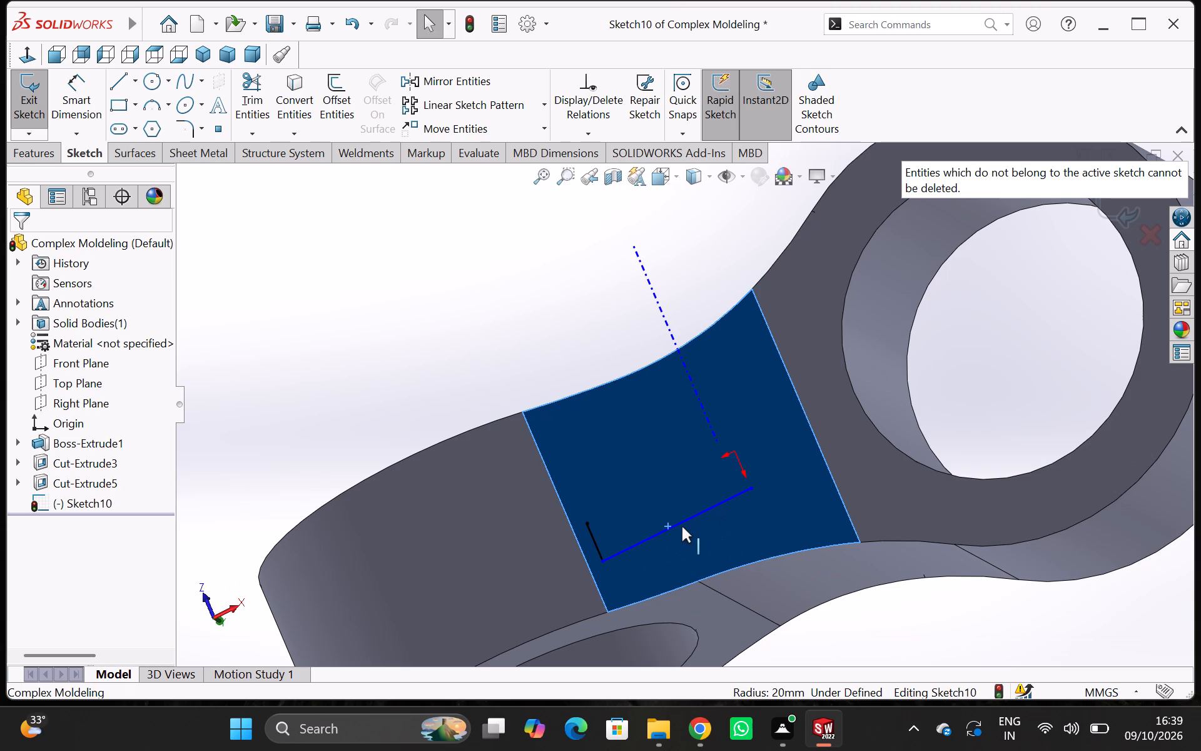
left_click(681, 523)
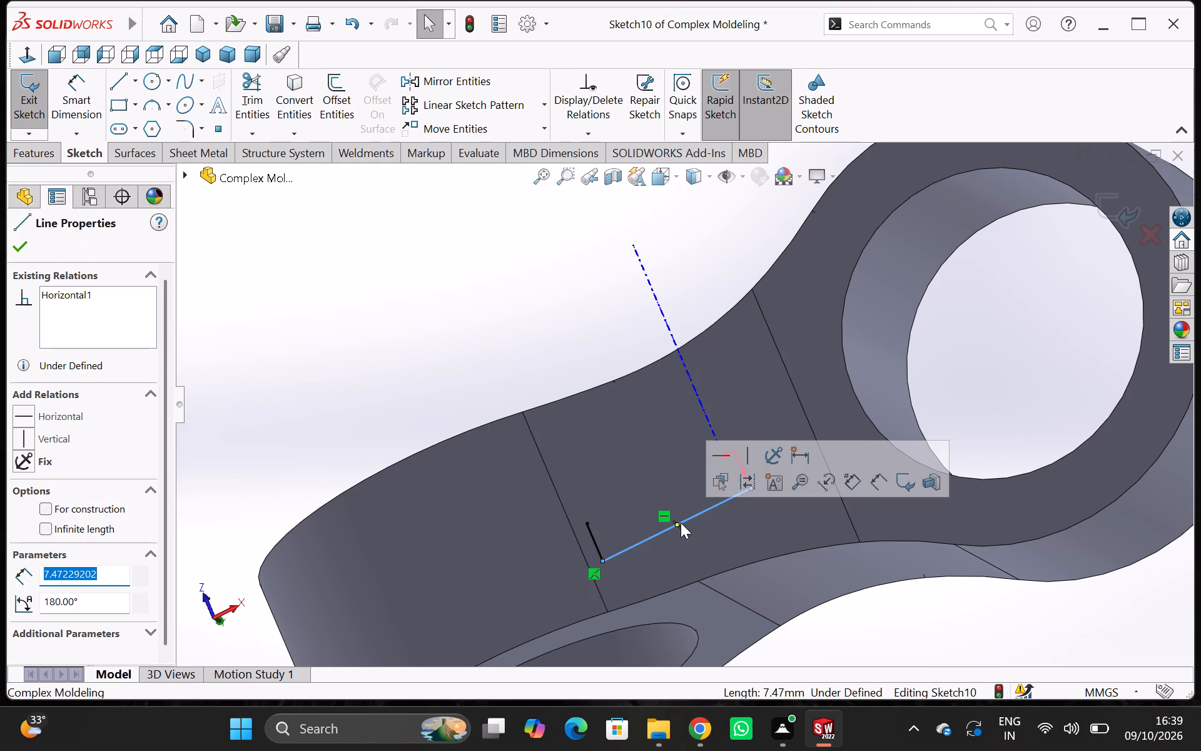
key("Delete")
key("Delete")
key("Delete")
key("Delete")
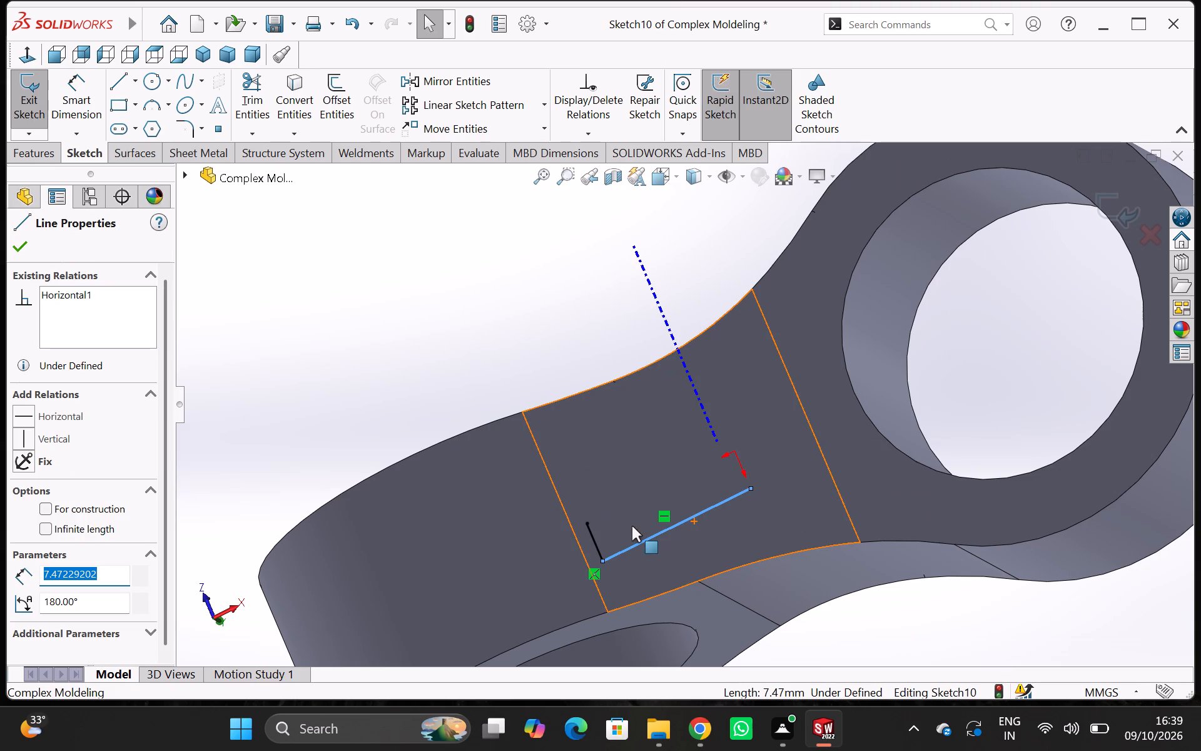
key("Delete")
key("Delete")
key("Delete")
key("Delete")
key("Delete")
key("Delete")
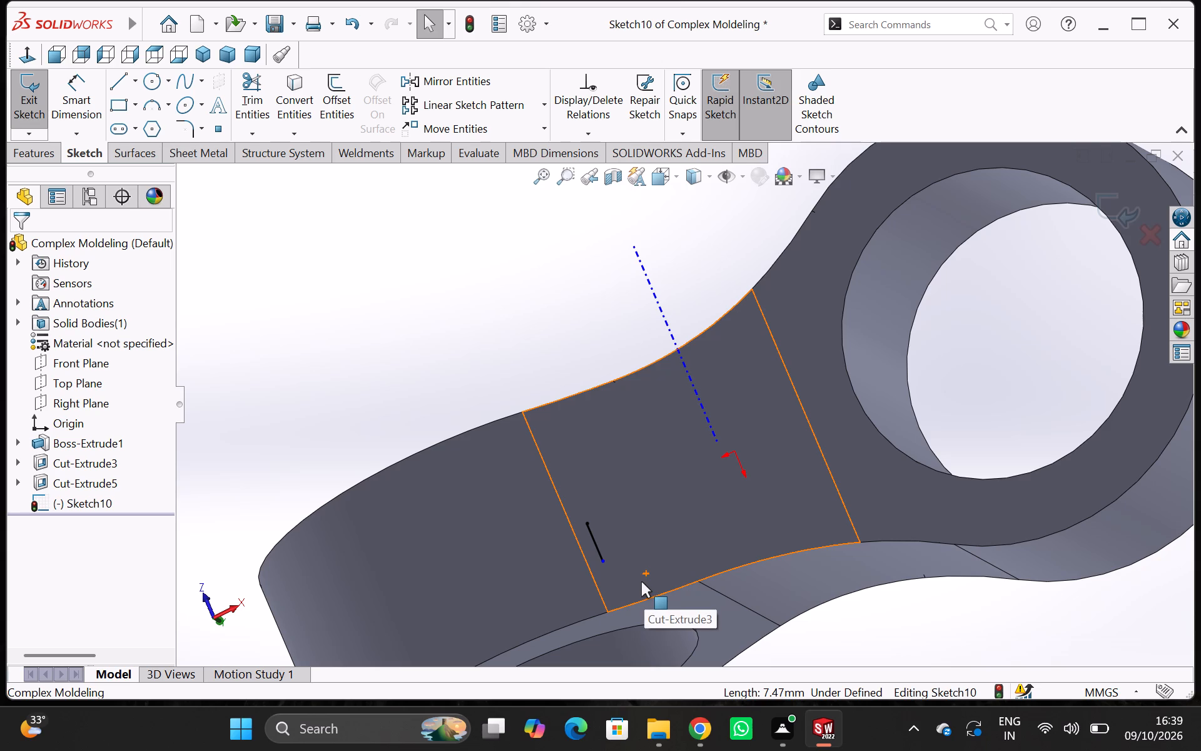
left_click(590, 538)
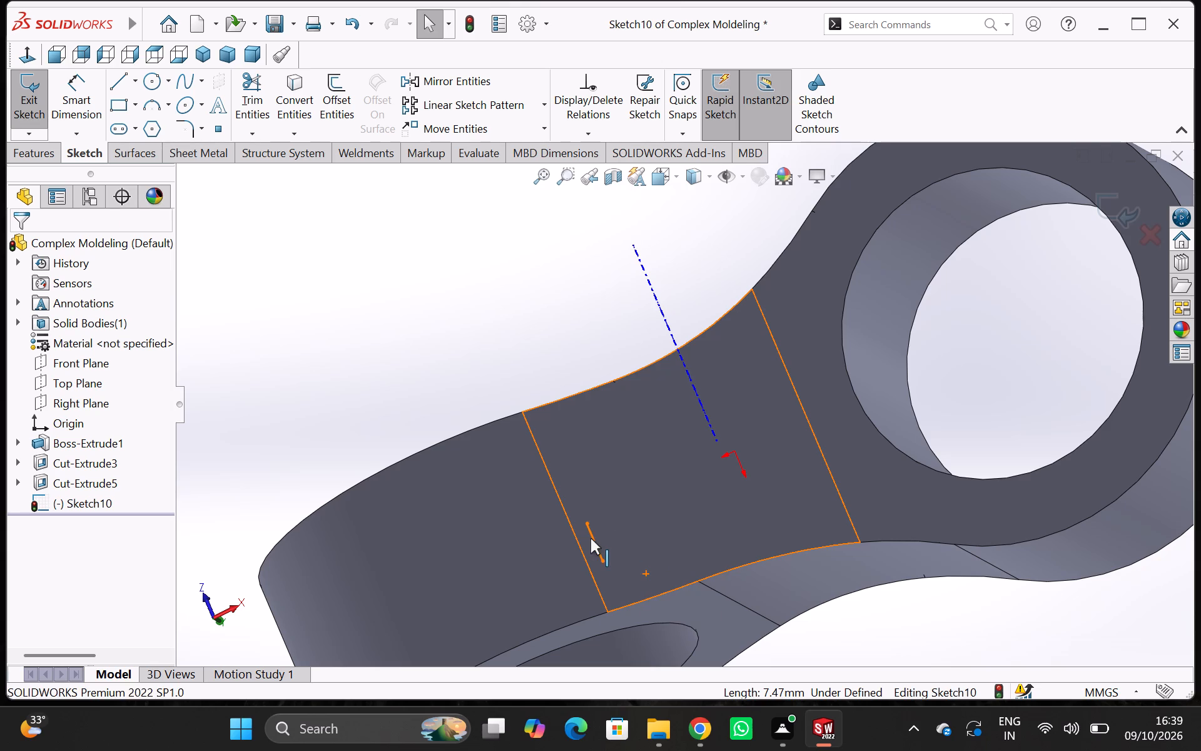
key("Delete")
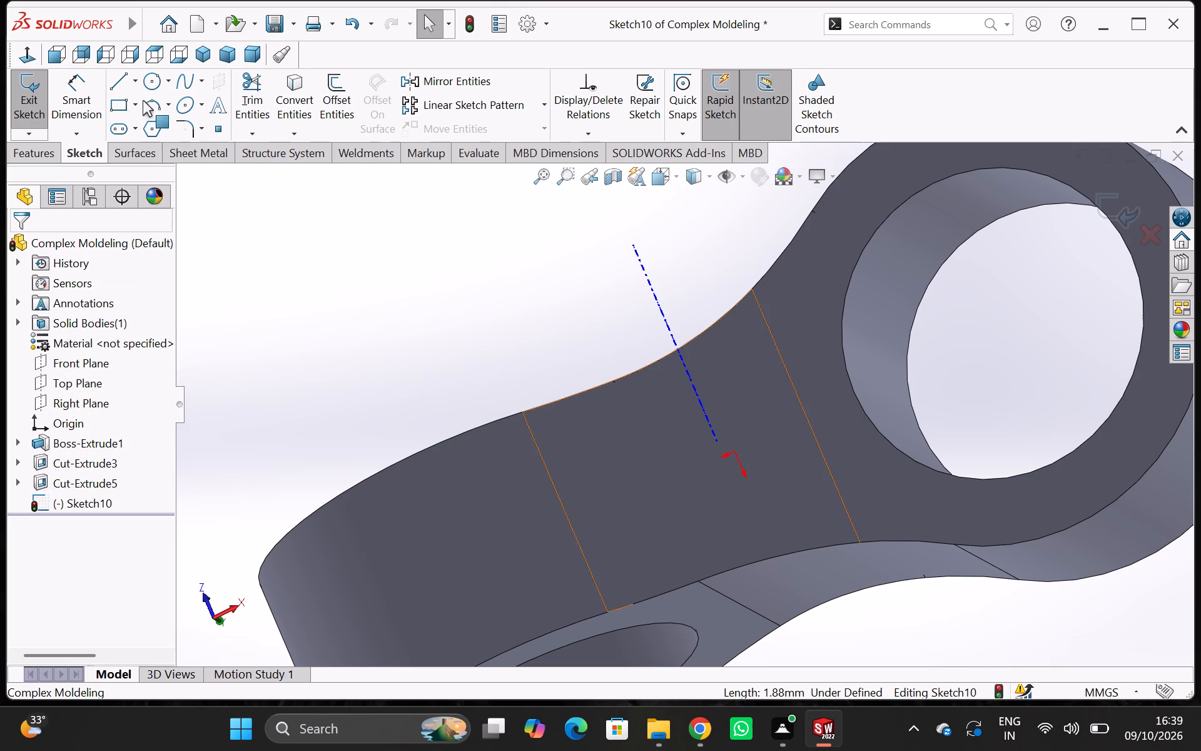
Sketch an open zigzag of five connected lines from the origin across the link's neck, using the Line tool.
left_click(121, 81)
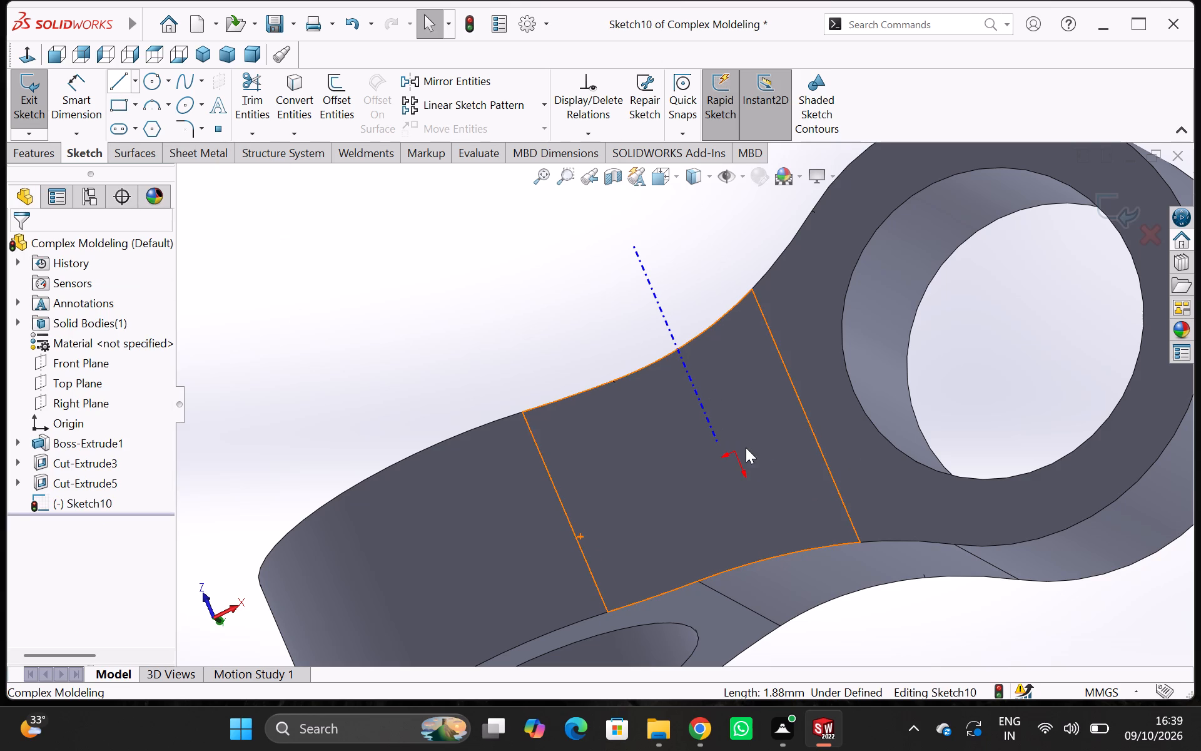
left_click(111, 86)
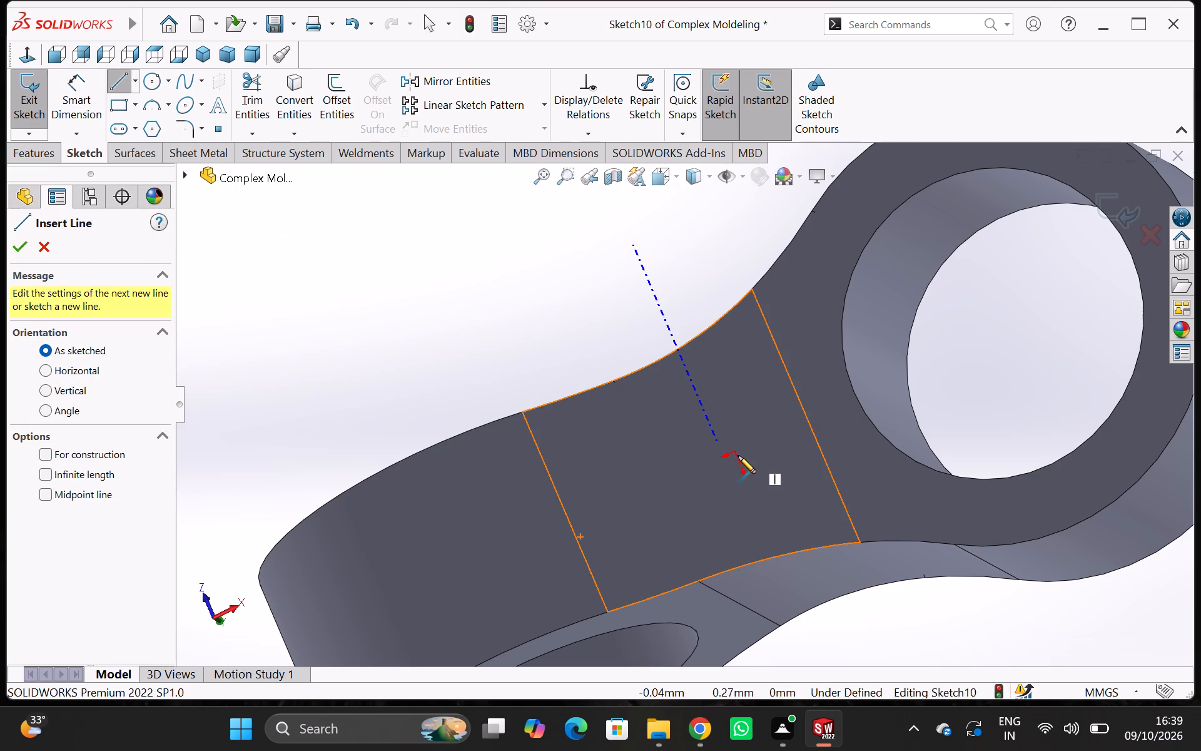
left_click(736, 451)
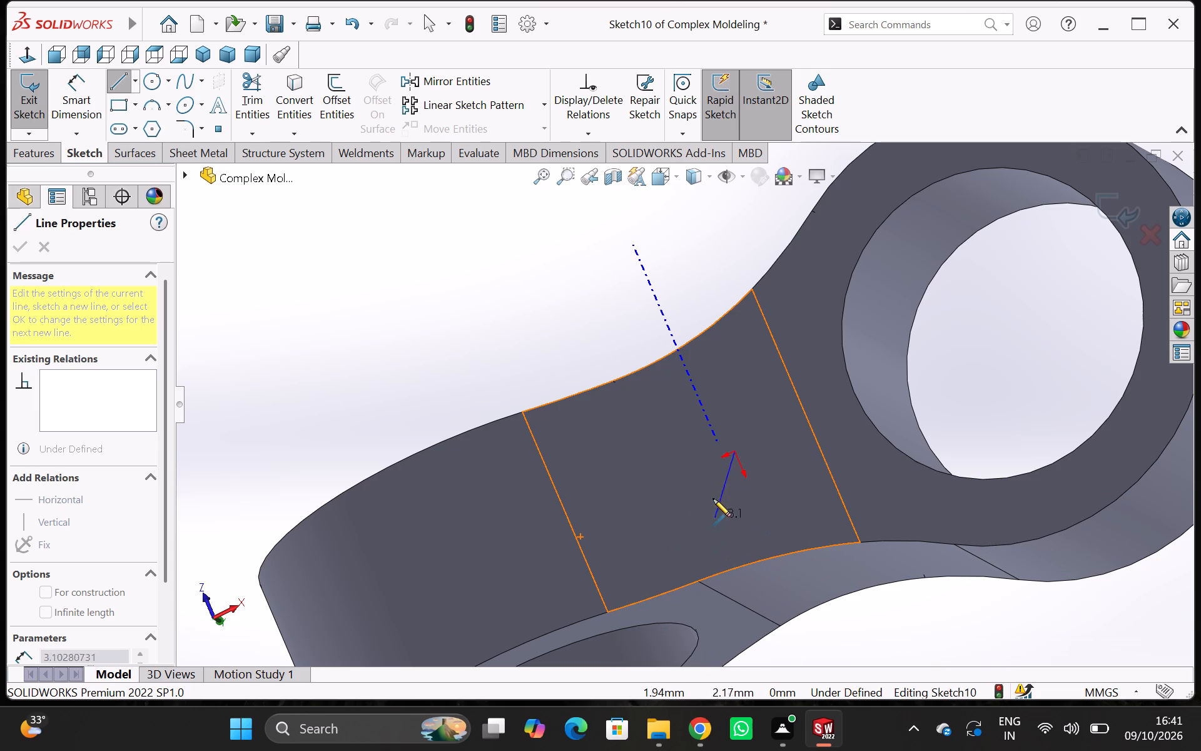
left_click(677, 508)
left_click(633, 427)
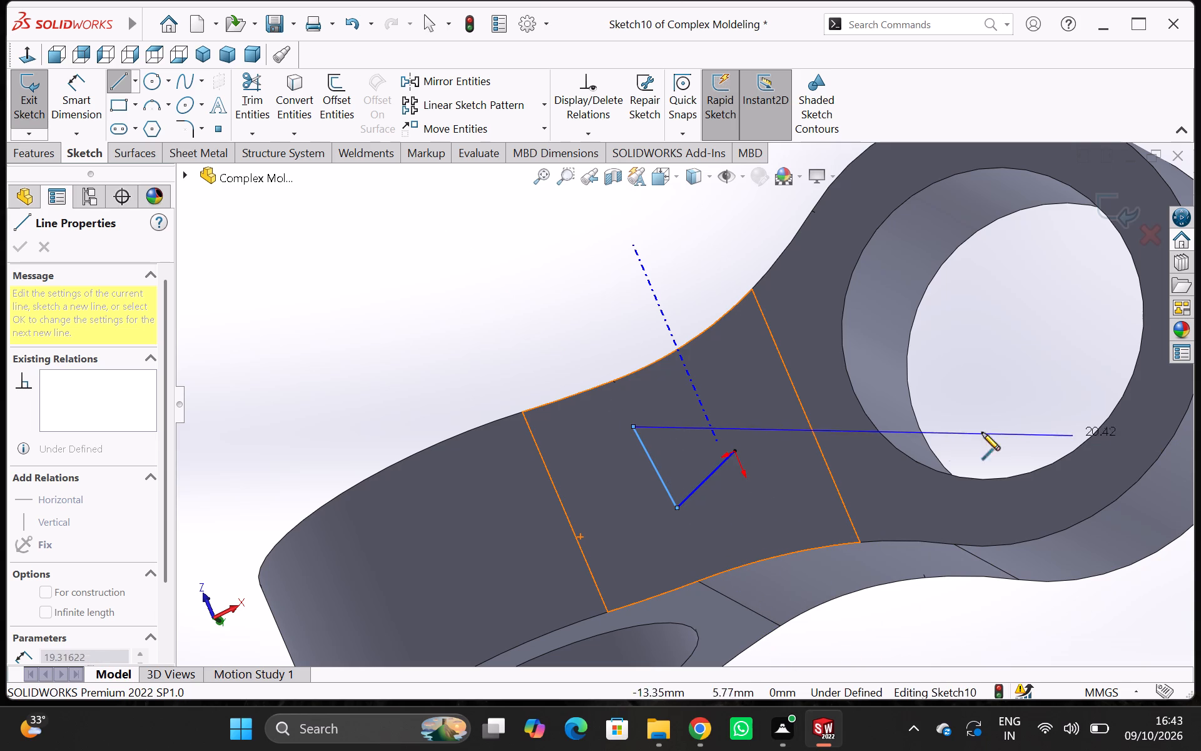
left_click(599, 479)
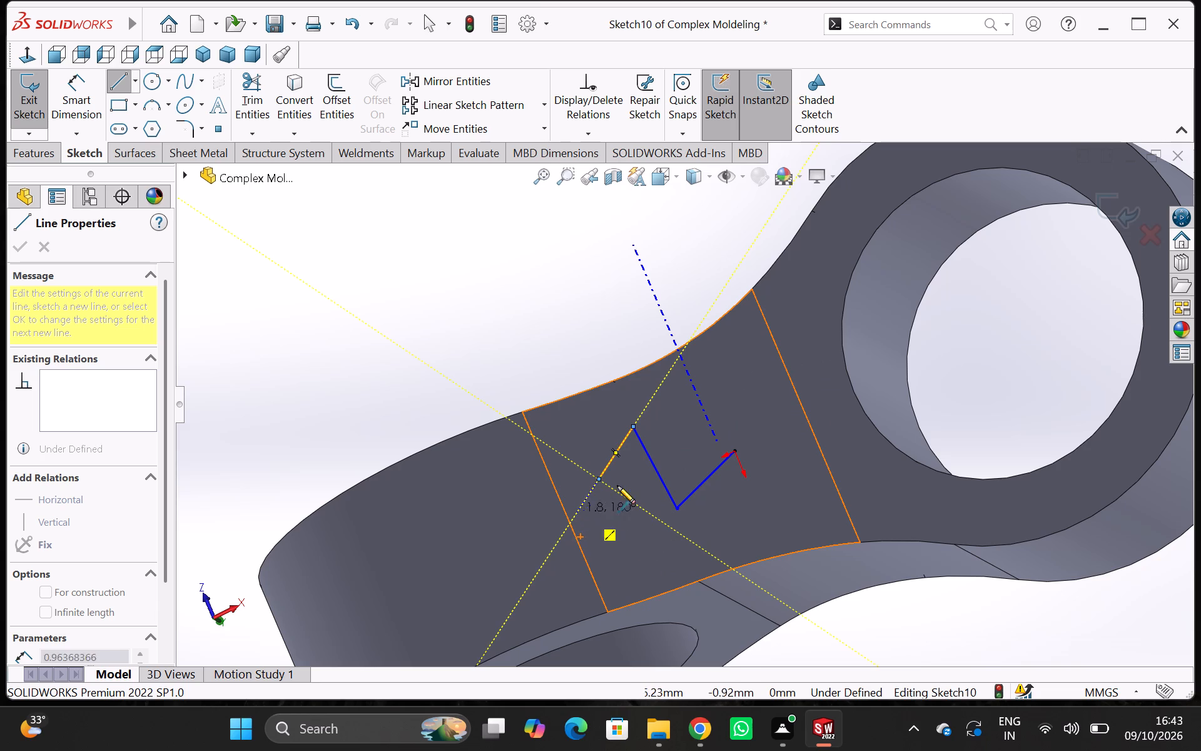
left_click(698, 436)
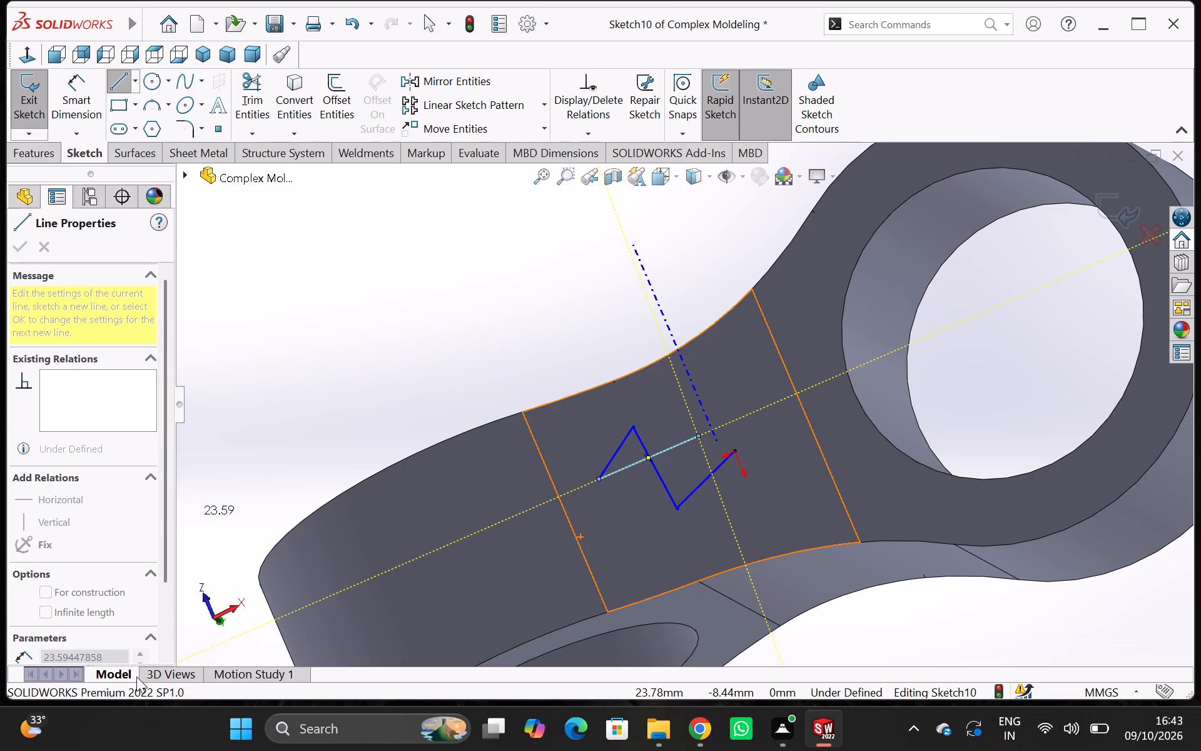
left_click(646, 524)
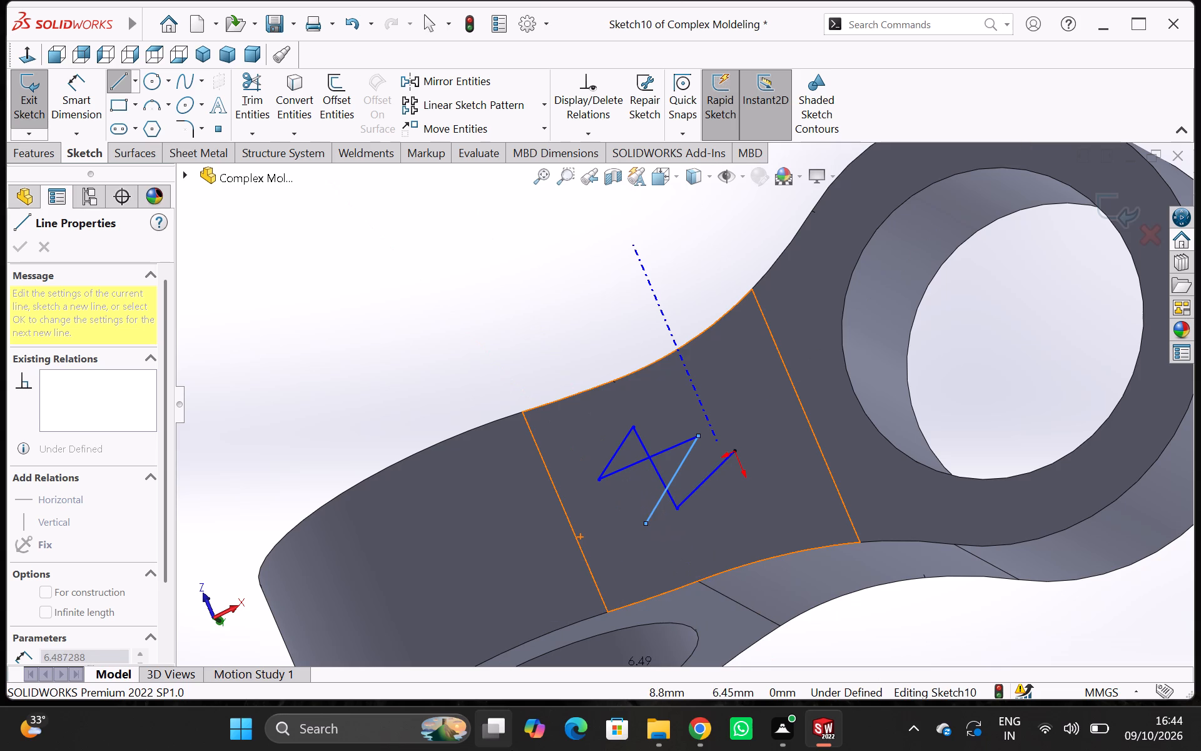
key("Escape")
key("Escape")
key("Escape")
key("Escape")
key("Escape")
key("Escape")
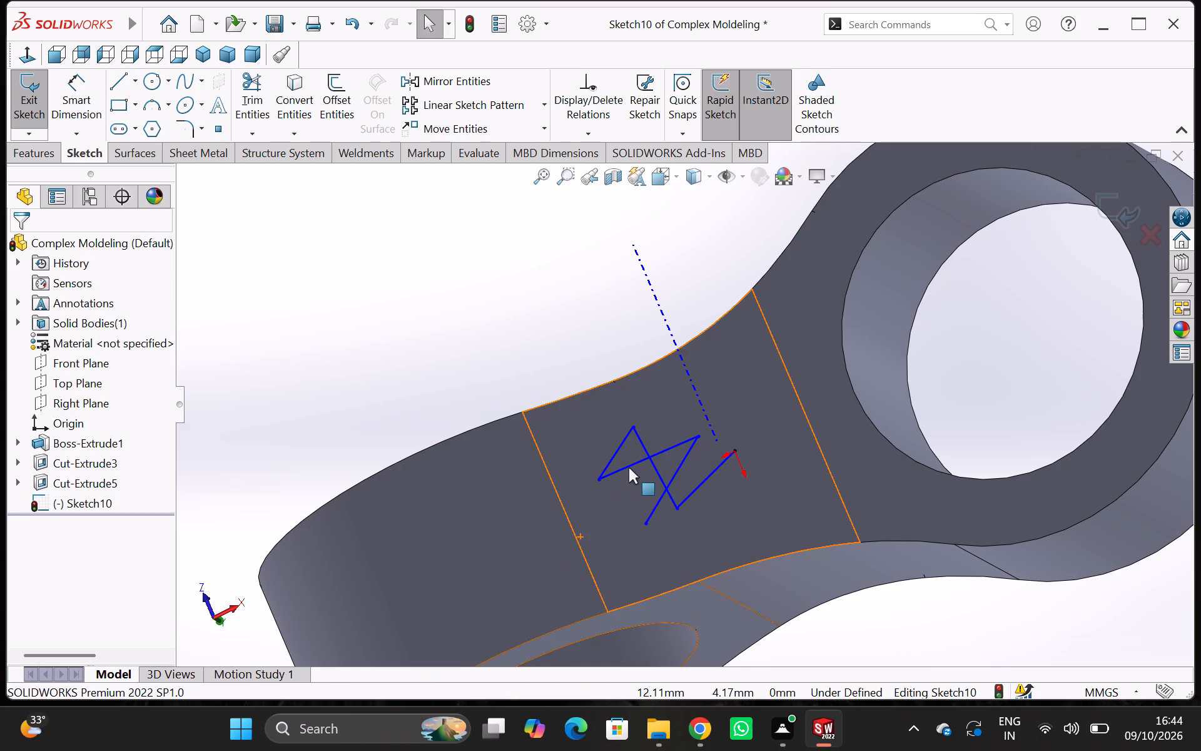
key("Escape")
key("Escape")
Undo all the zigzag lines sketched across the link's neck.
key("ctrl+z")
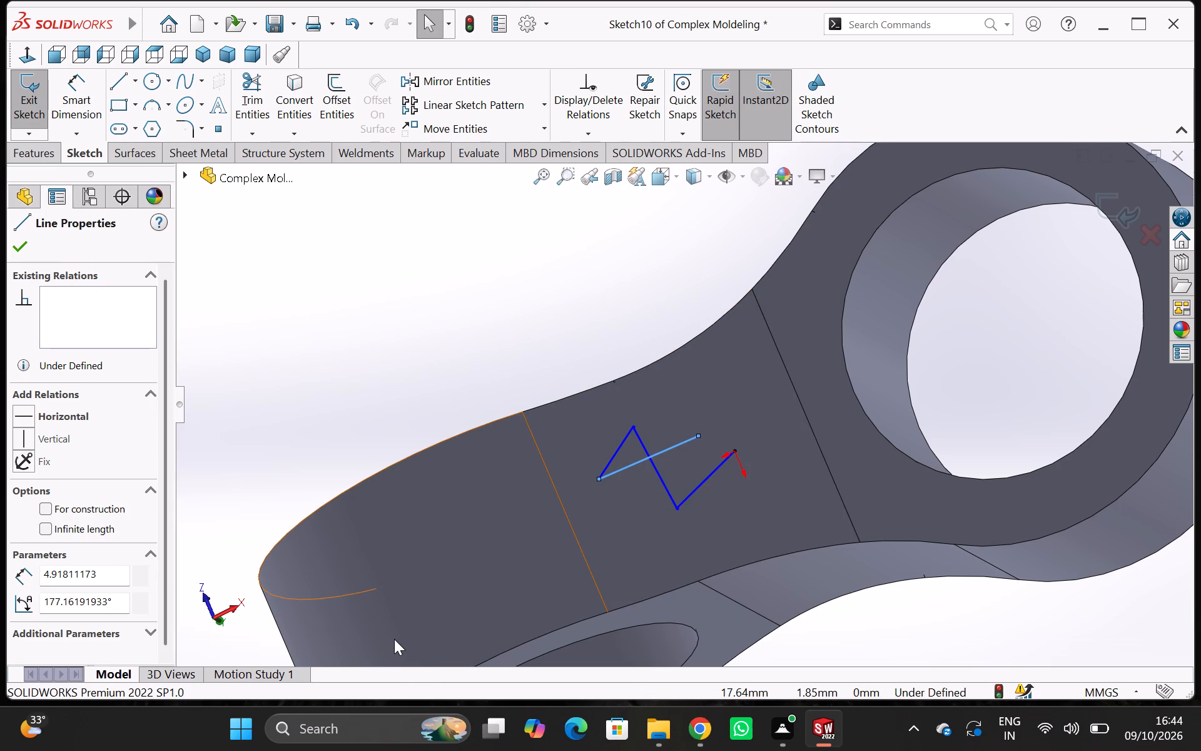
key("ctrl+z")
key("z")
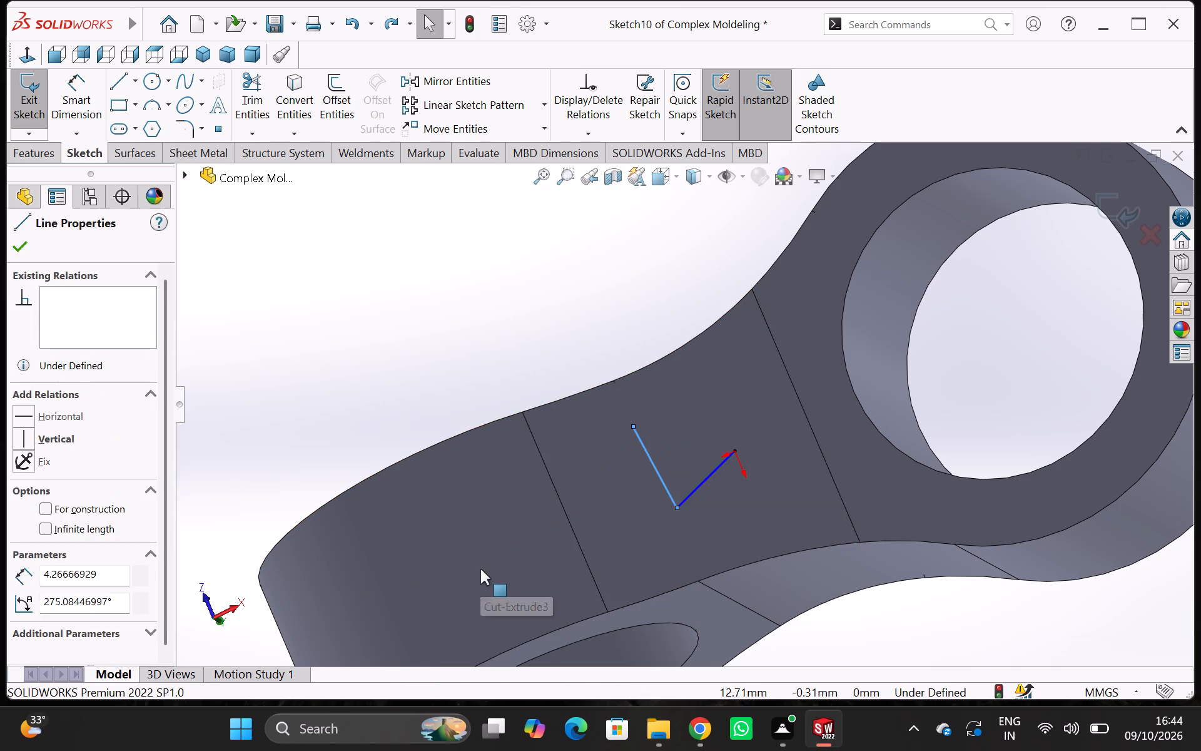
key("ctrl+z")
key("ctrl+z")
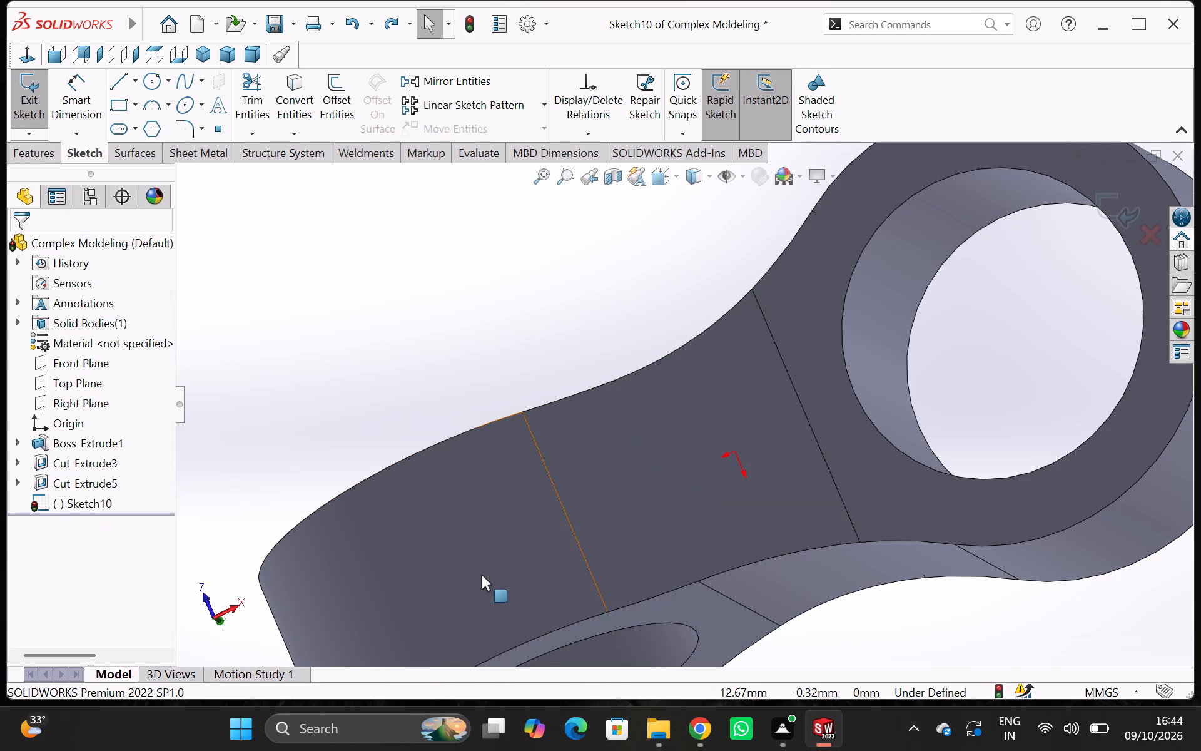
Examine the link's neck and both ring ends from several oblique angles.
scroll(607, 521, "down", 5)
scroll(607, 521, "up", 5)
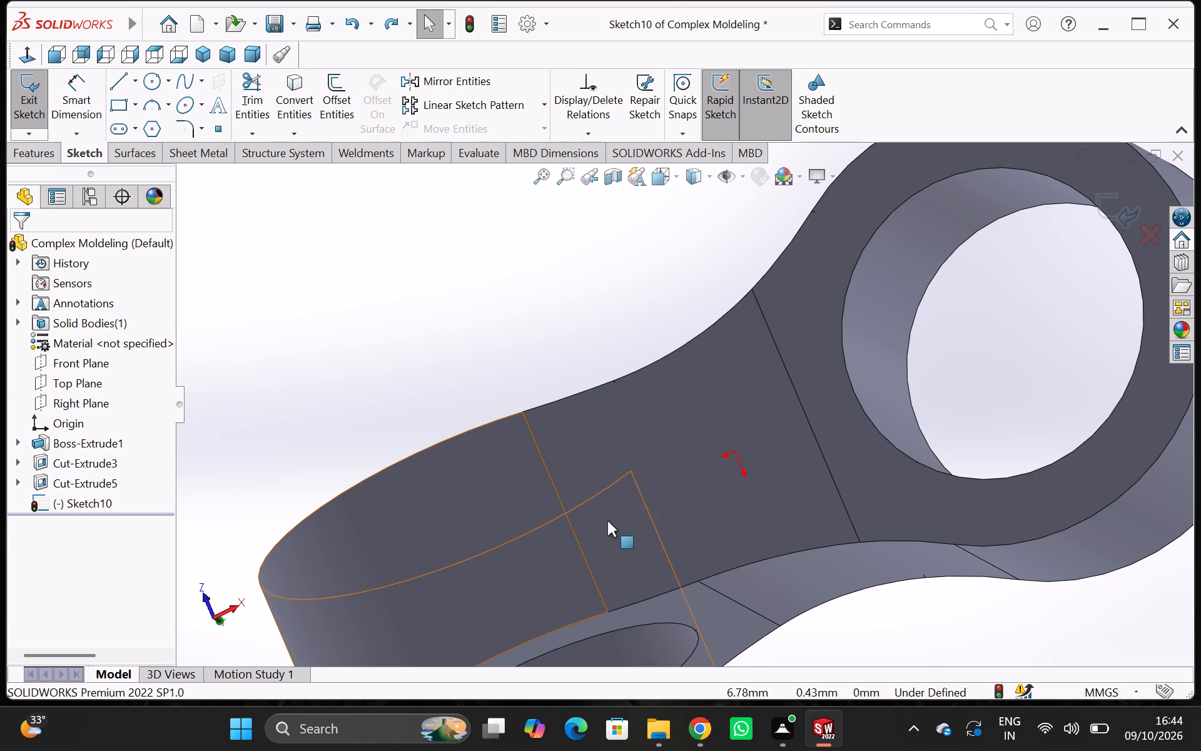
scroll(607, 521, "up", 6)
middle_click_drag(623, 536, 534, 424)
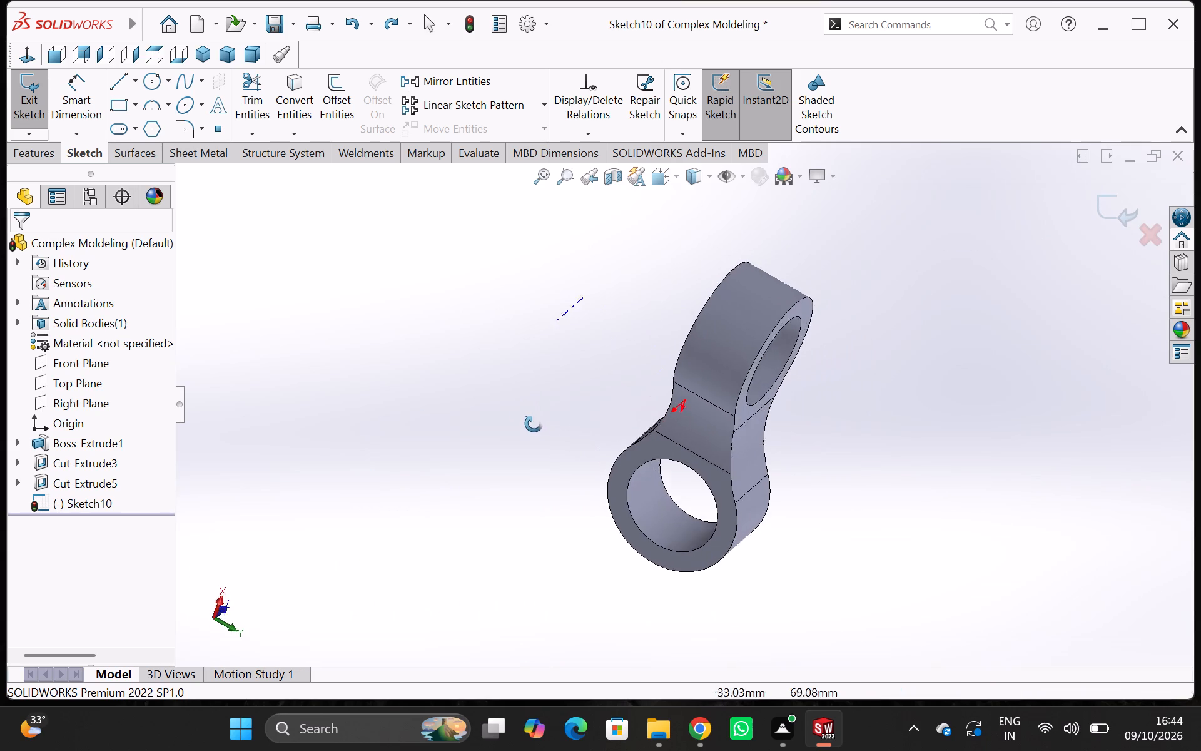
middle_click_drag(534, 424, 538, 428)
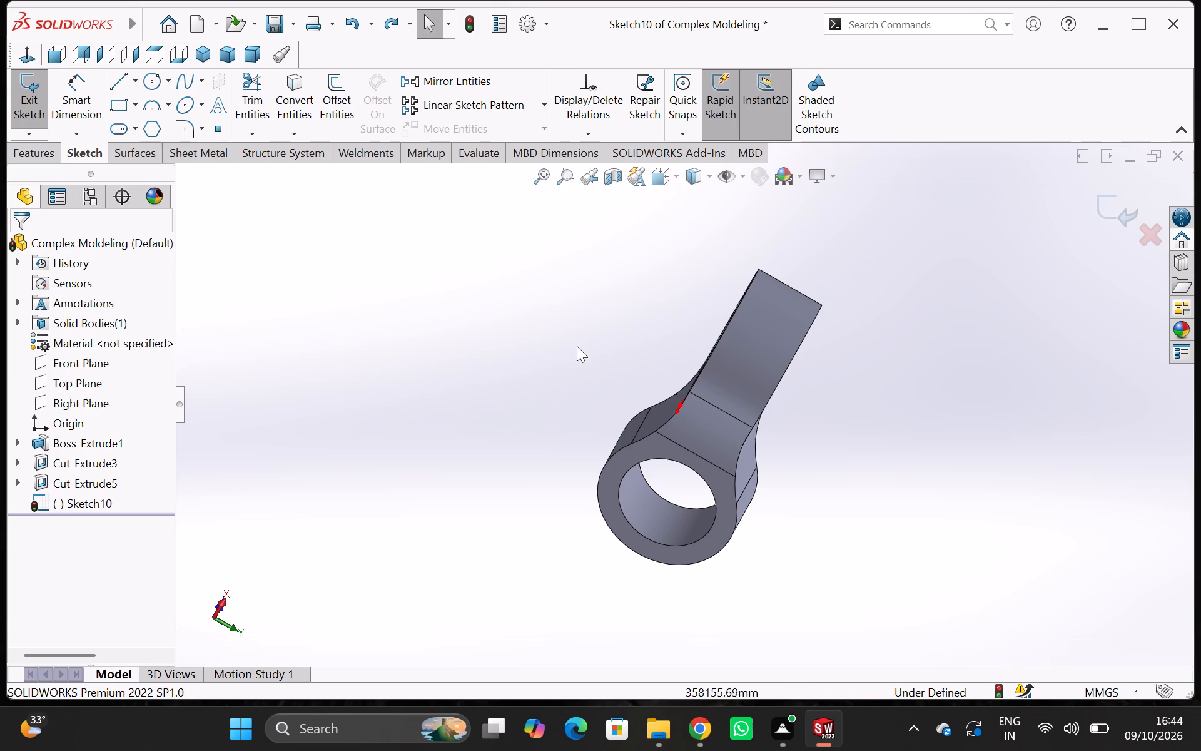
middle_click_drag(940, 367, 897, 349)
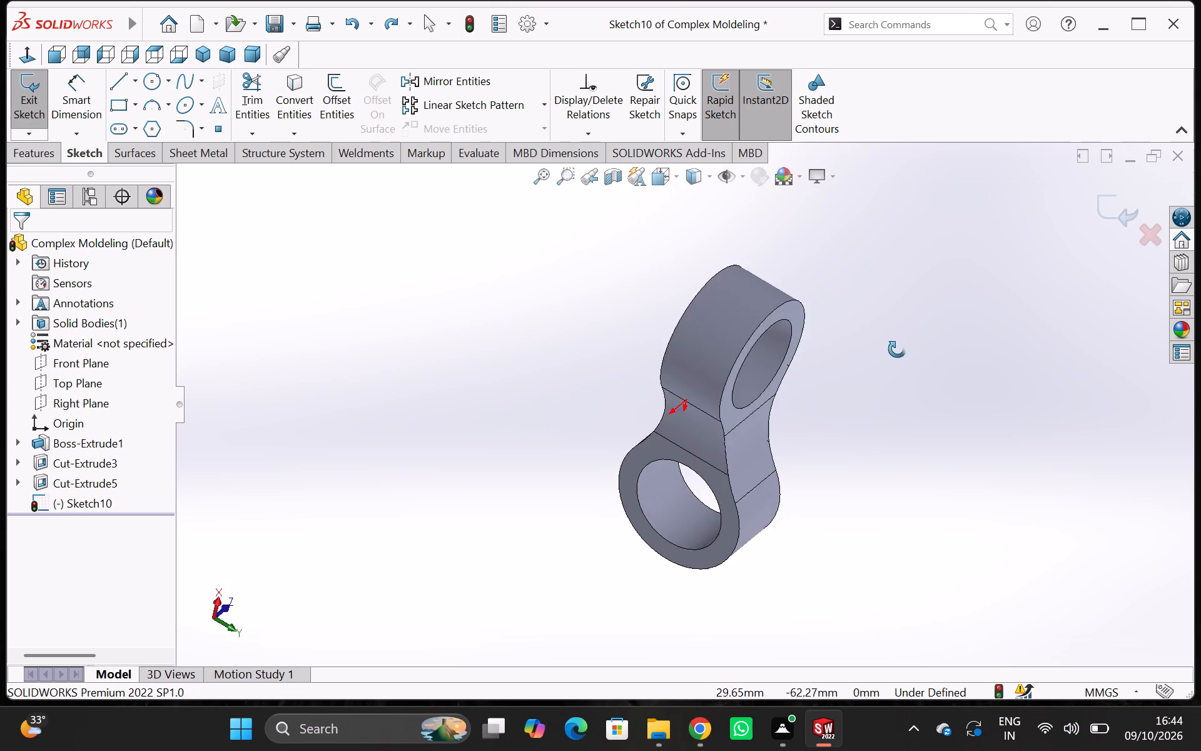
middle_click_drag(897, 349, 889, 347)
left_click(139, 23)
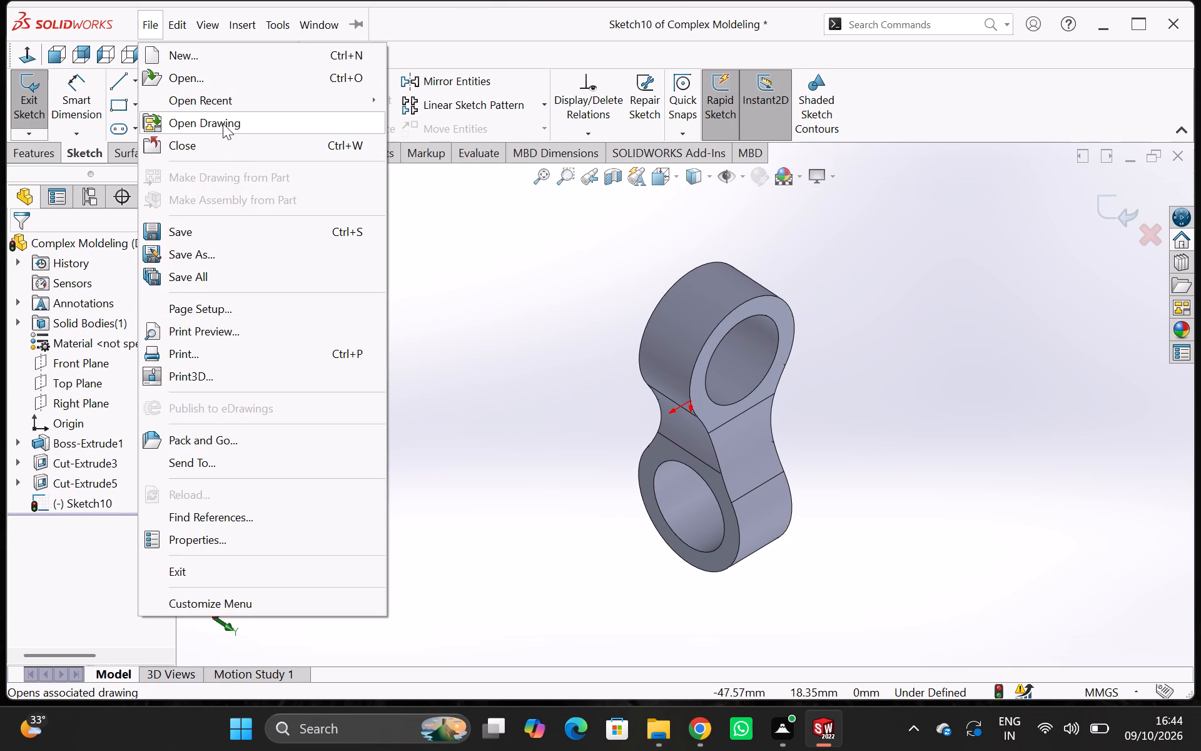
scroll(222, 112, "down", 5)
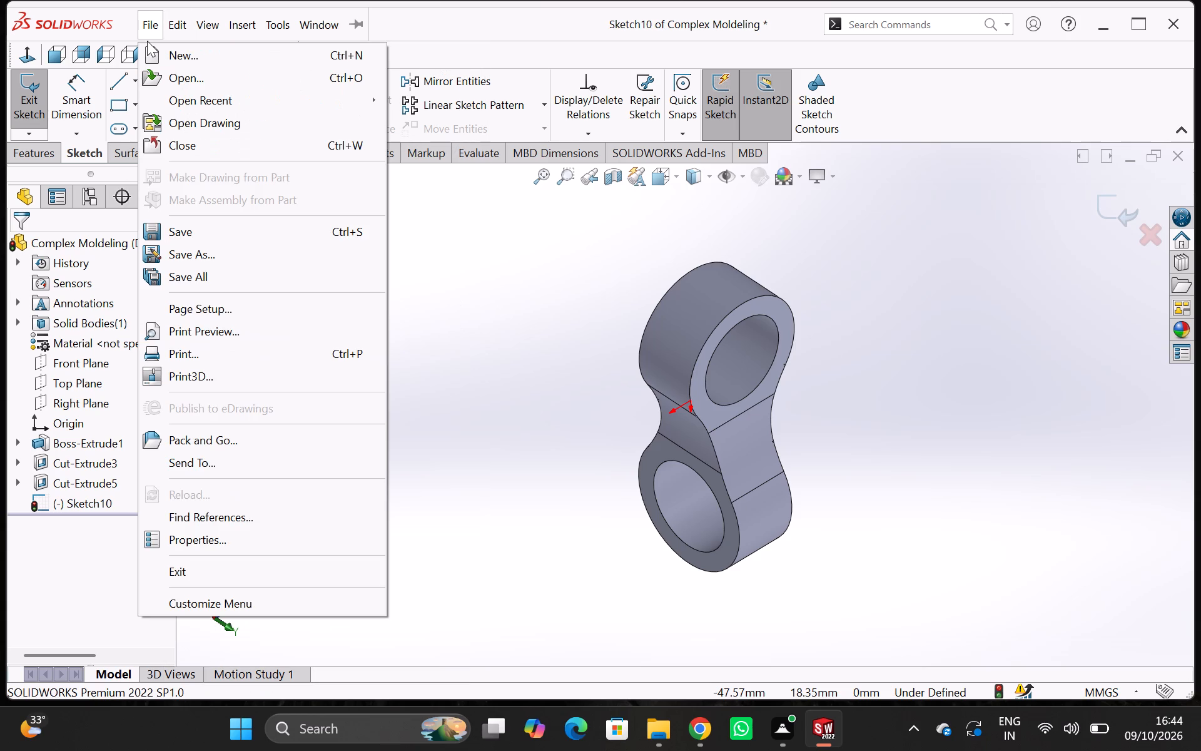
left_click(477, 420)
middle_click_drag(580, 362, 508, 374)
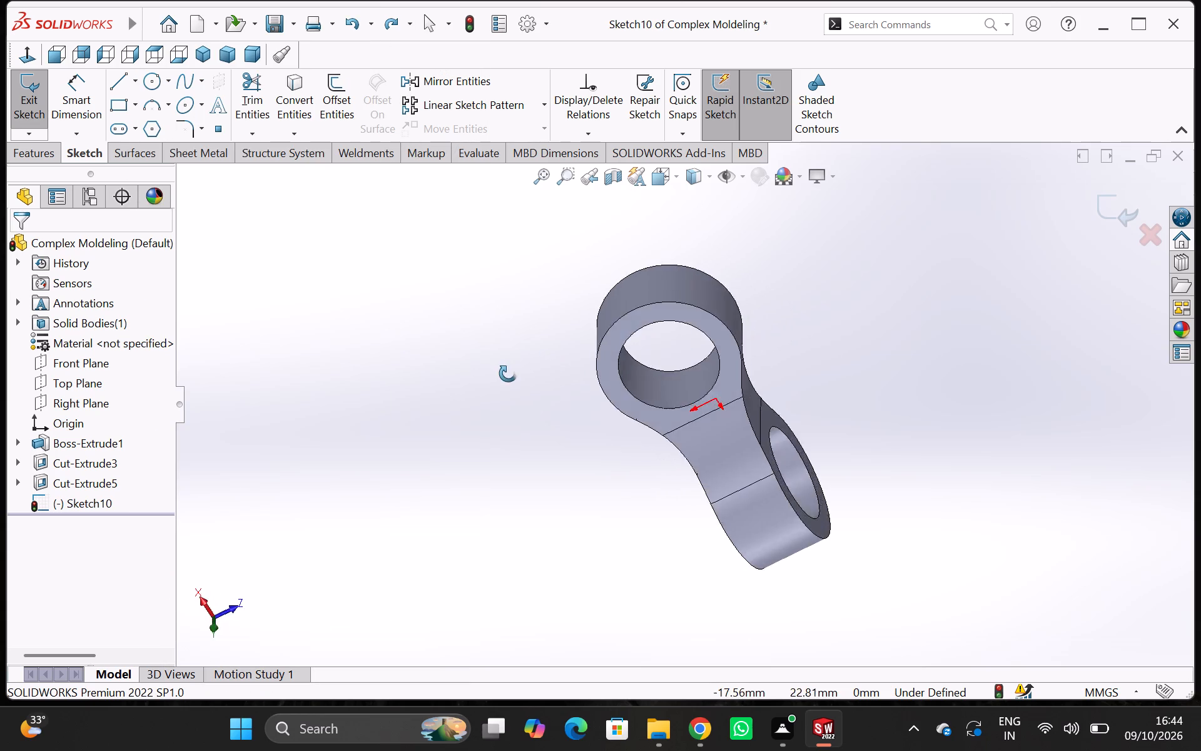
middle_click_drag(508, 374, 458, 322)
Save the part, discarding the empty sketch and rebuilding the document as part of the save.
key("ctrl+s")
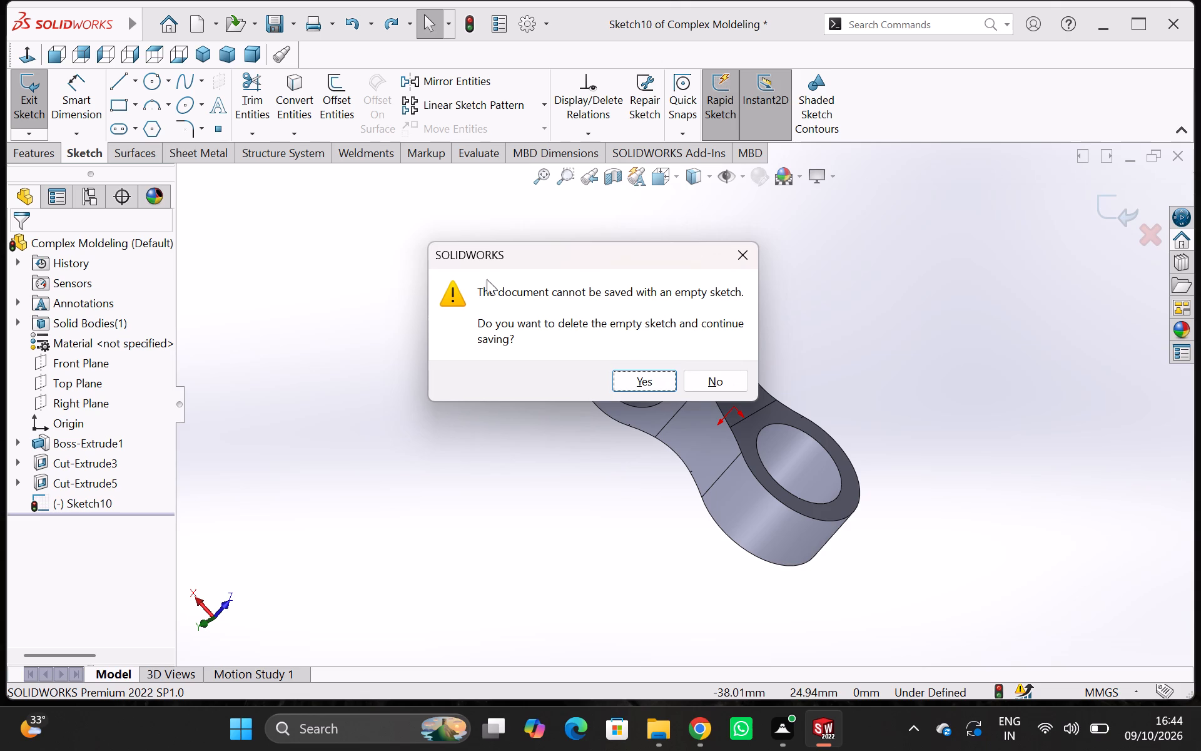
left_click(741, 263)
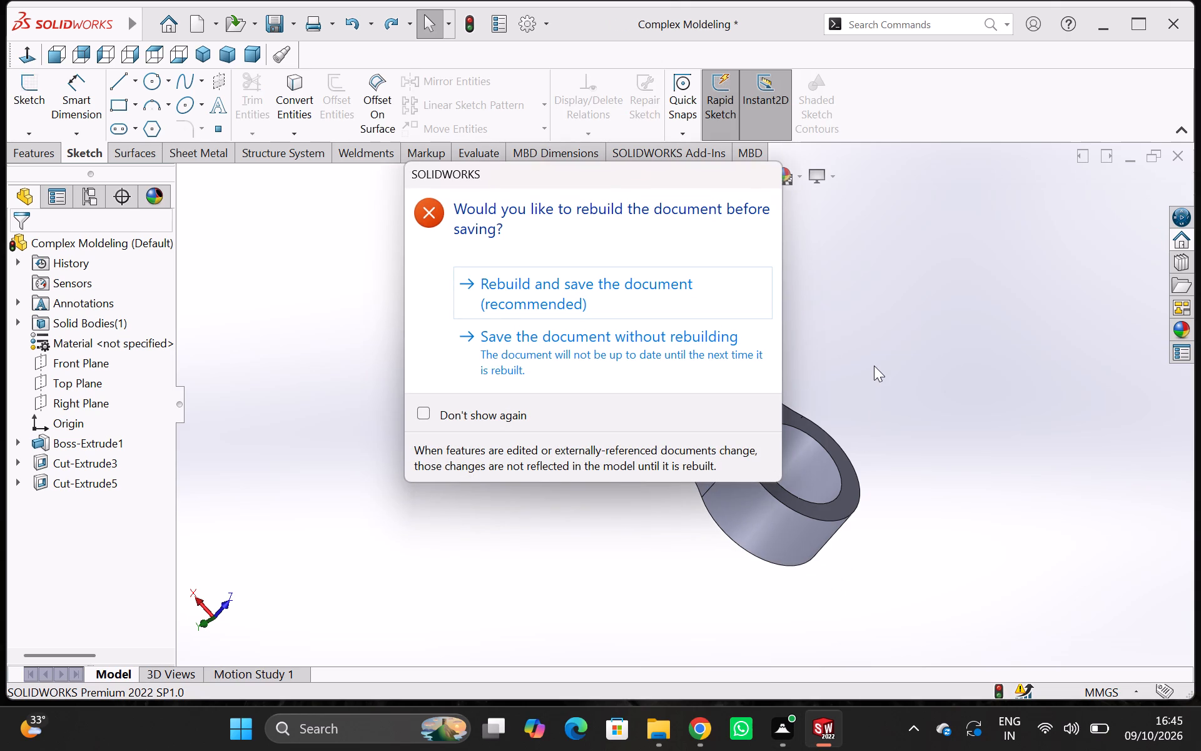
left_click(874, 365)
left_click(671, 734)
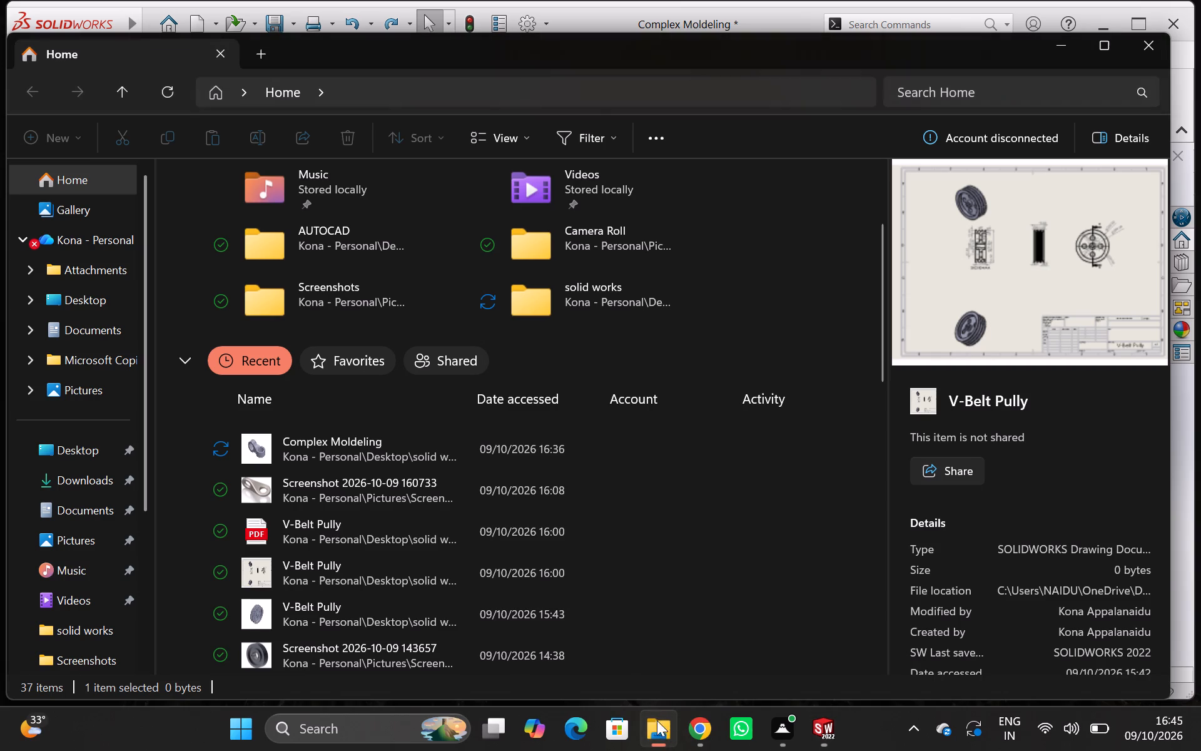
double_click(332, 446)
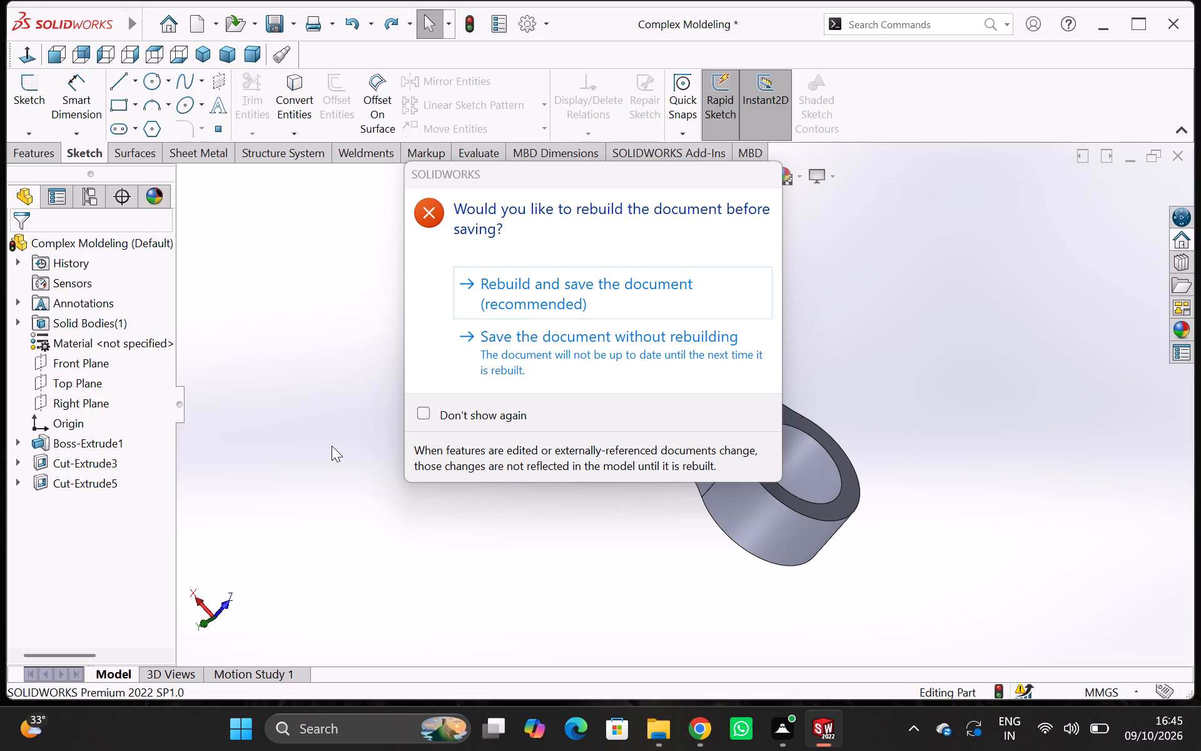
left_click(520, 295)
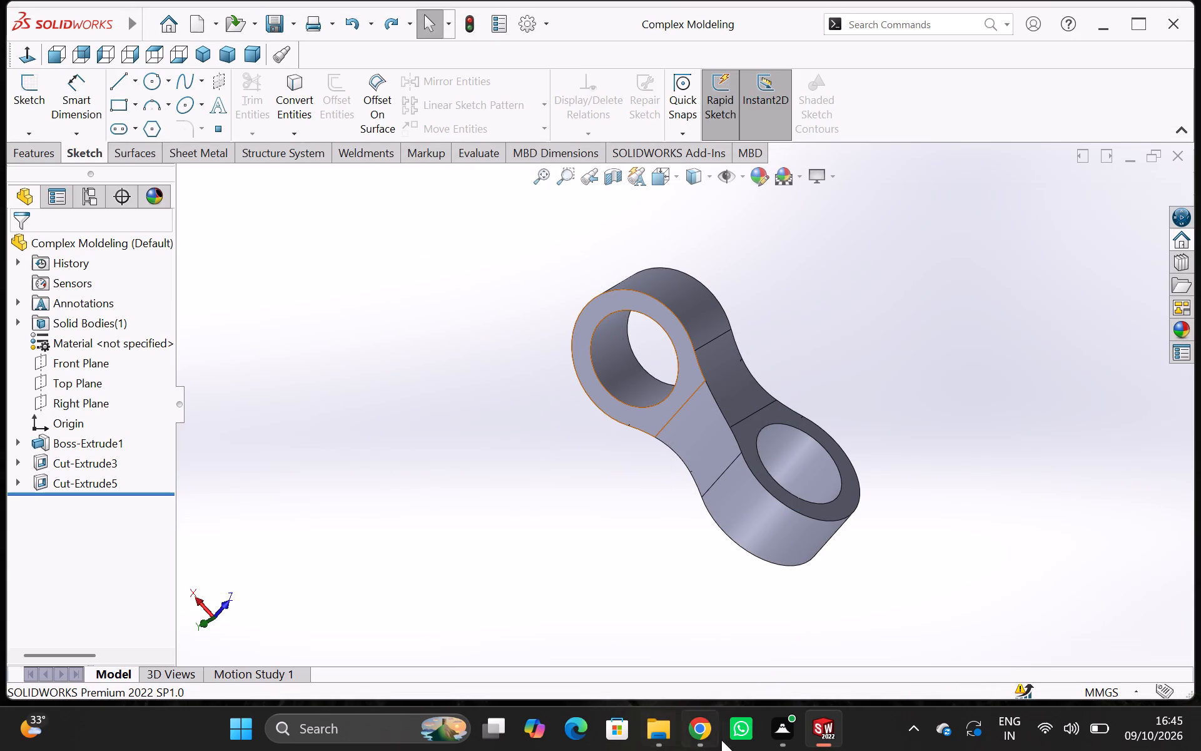
Switch to File Explorer and open the Complex Moldeling part from the recent files.
left_click(673, 720)
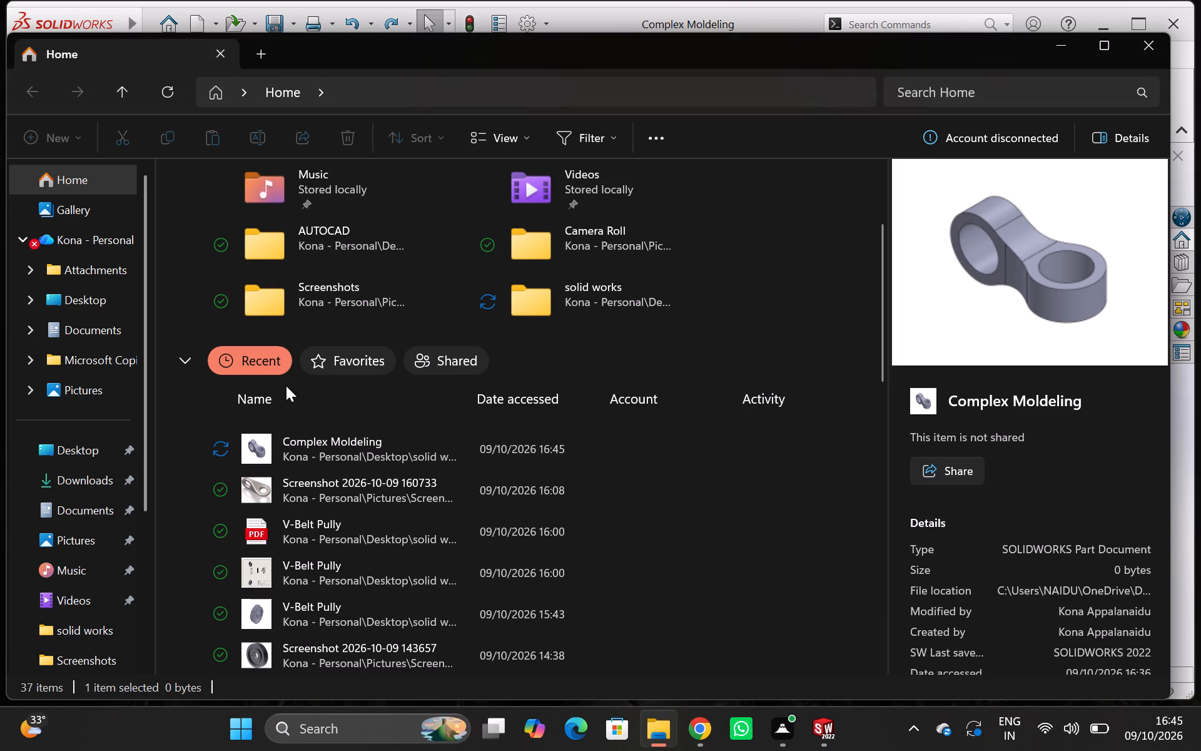
double_click(287, 441)
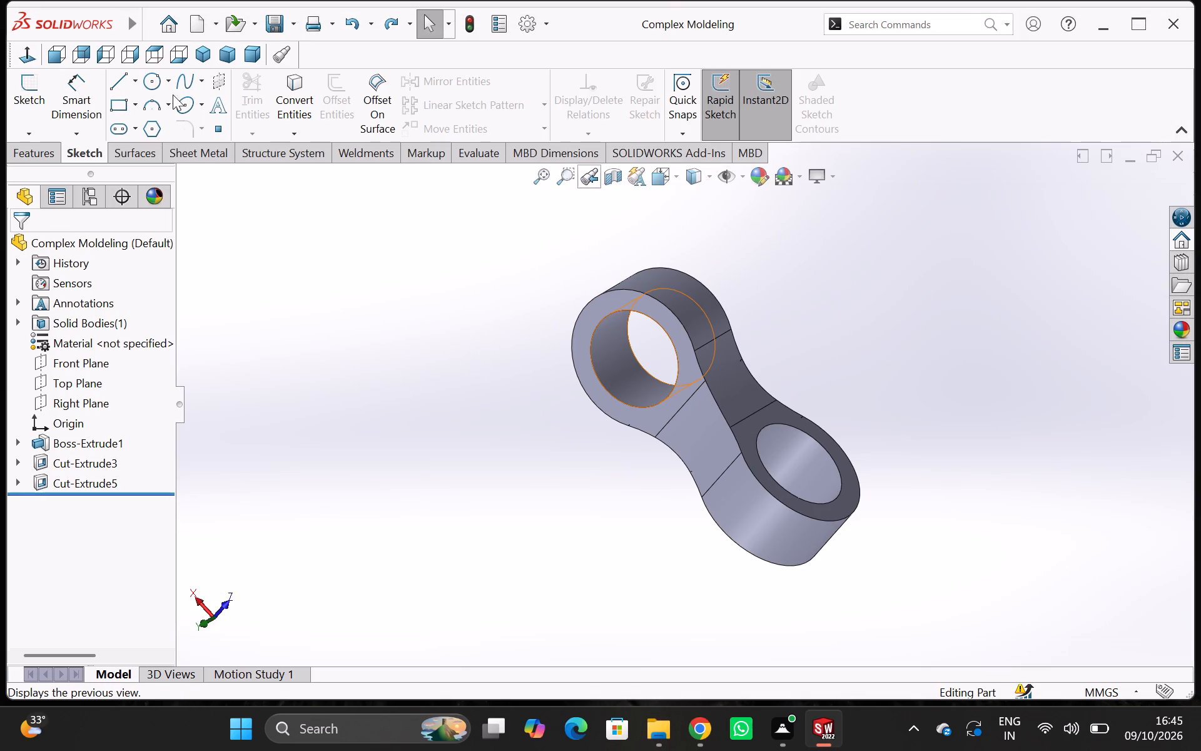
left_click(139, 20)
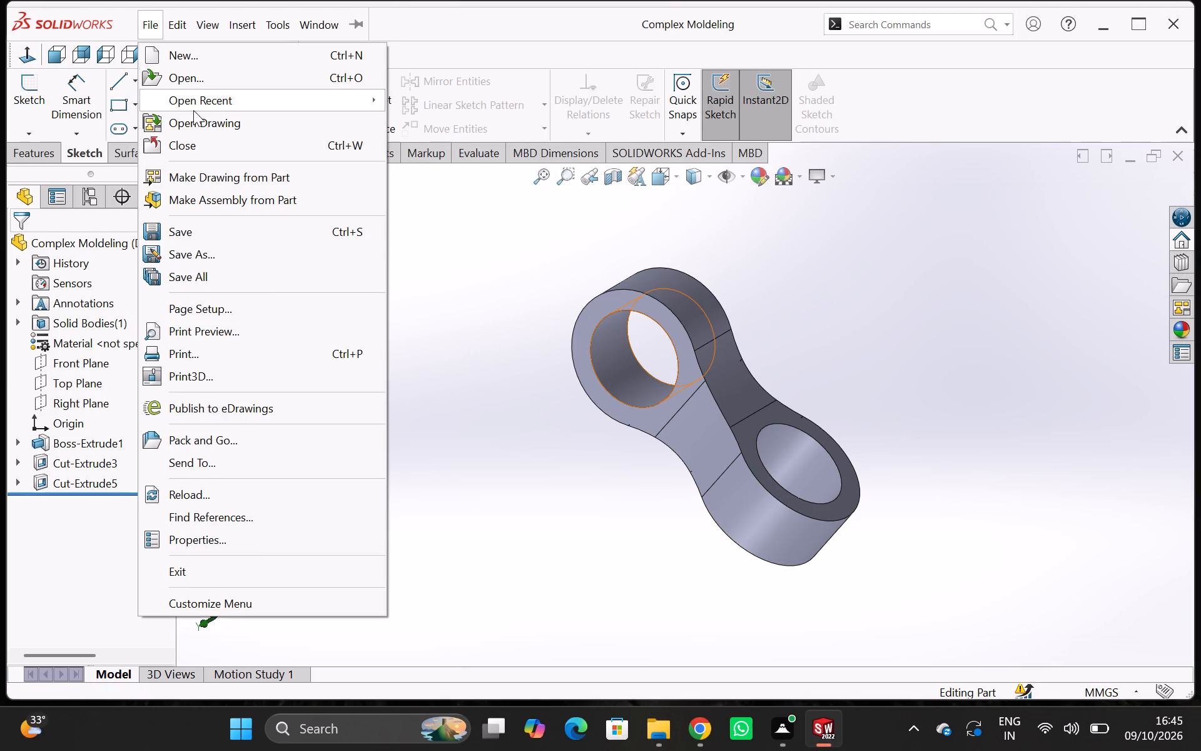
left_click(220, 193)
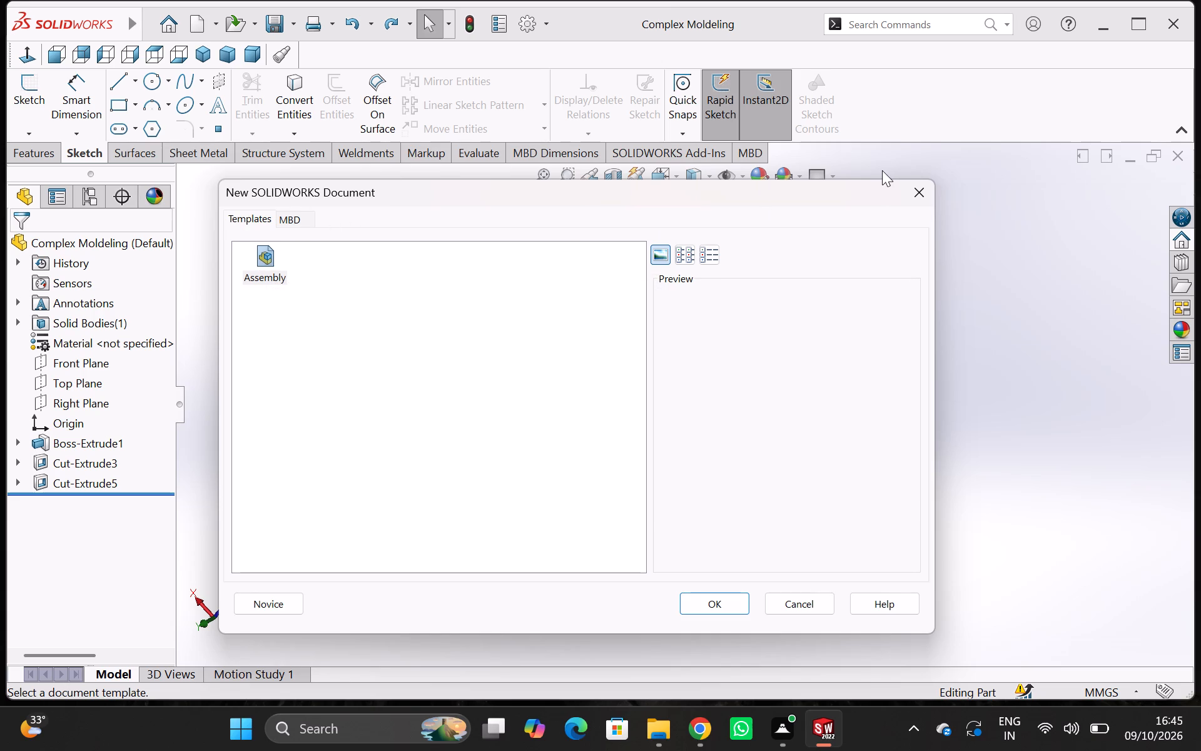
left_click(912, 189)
Make a drawing from the part using the Drawing template and the standard A3 (ISO) sheet format.
left_click(149, 21)
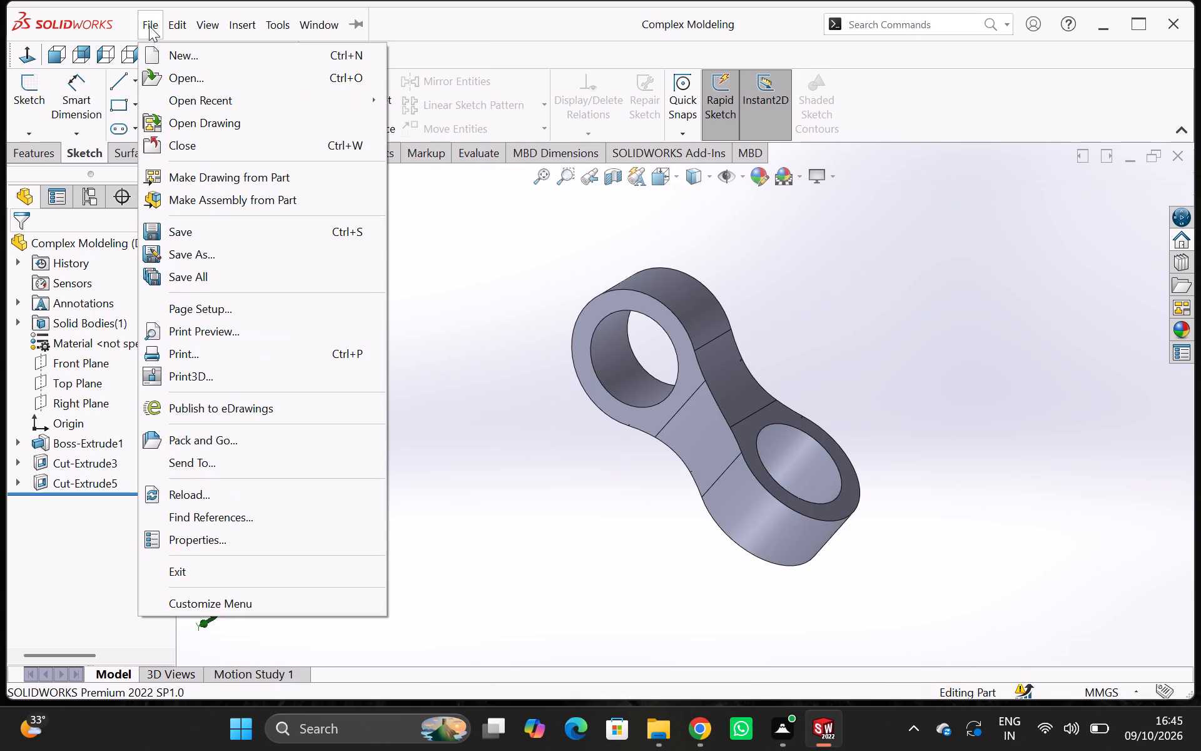
left_click(155, 183)
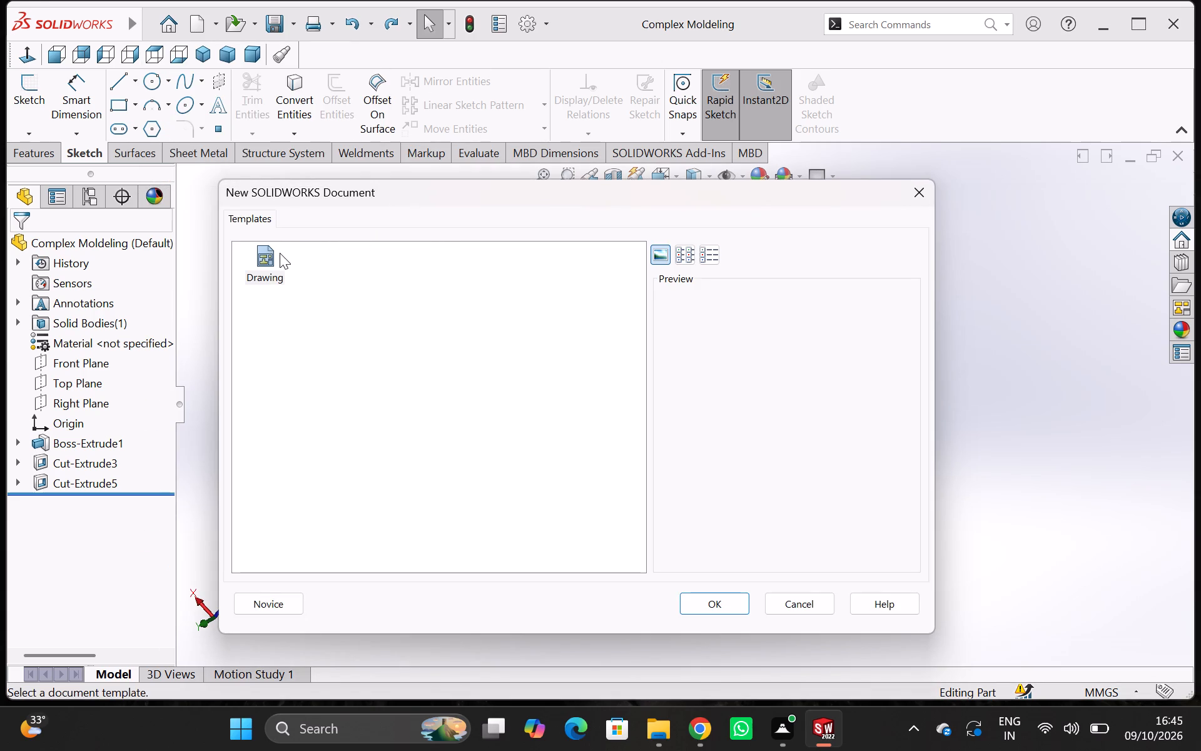
left_click(251, 258)
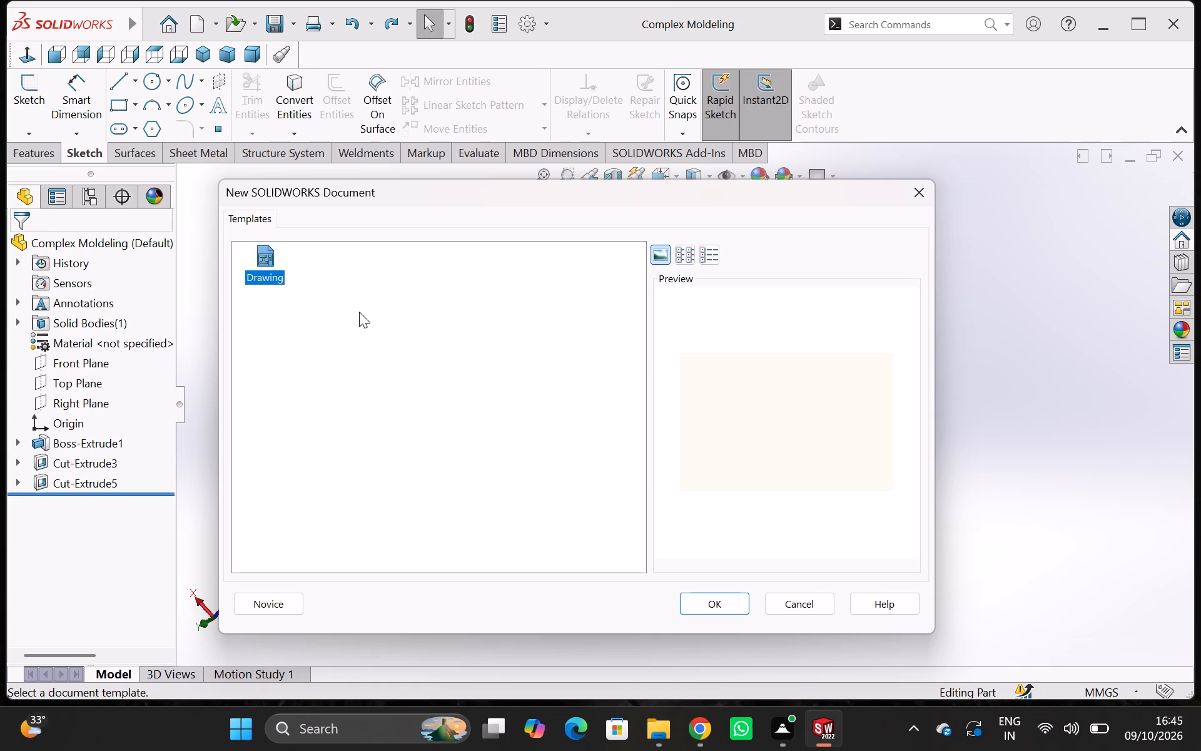
left_click(702, 595)
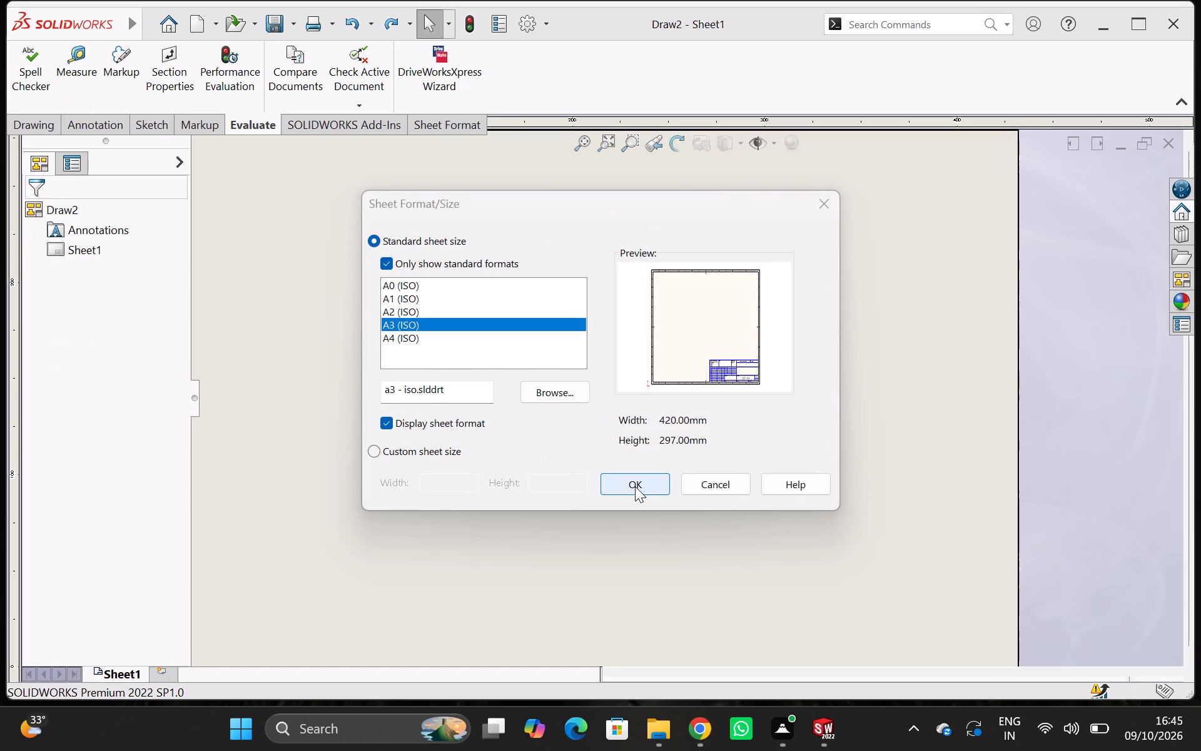
left_click(635, 486)
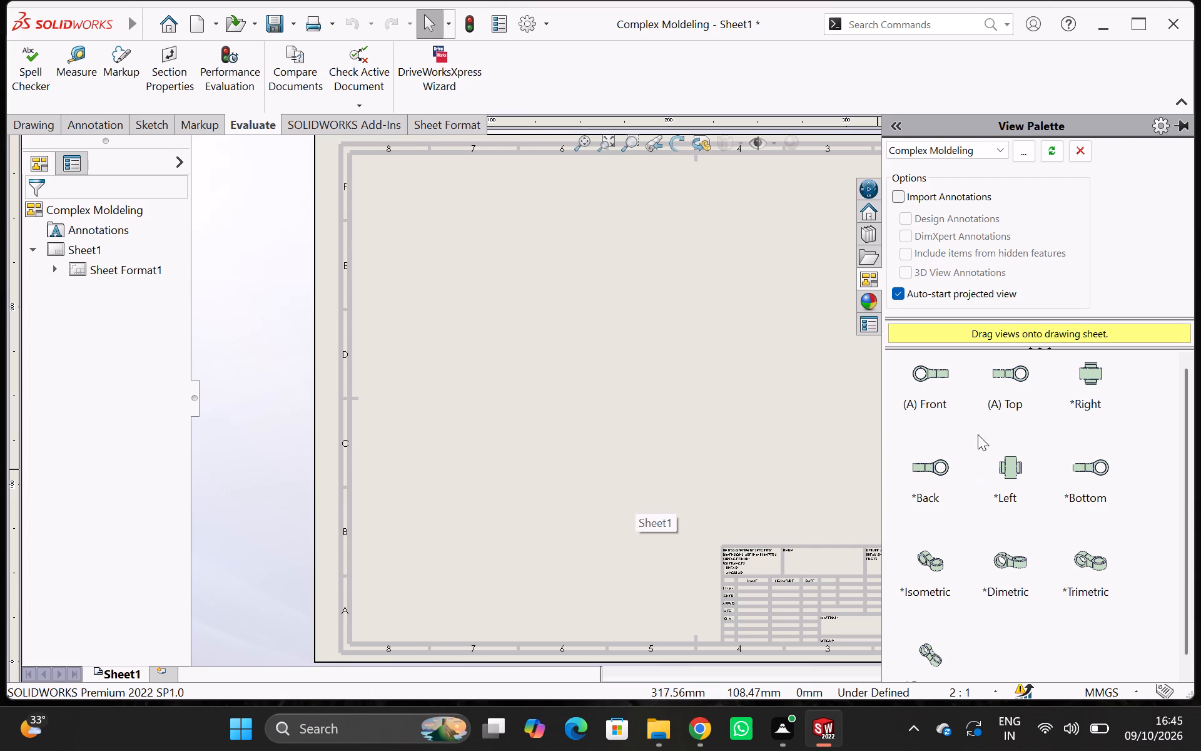
Place the link's Top view near the middle of the drawing sheet as the base view.
left_click(1014, 374)
left_click_drag(1014, 374, 960, 370)
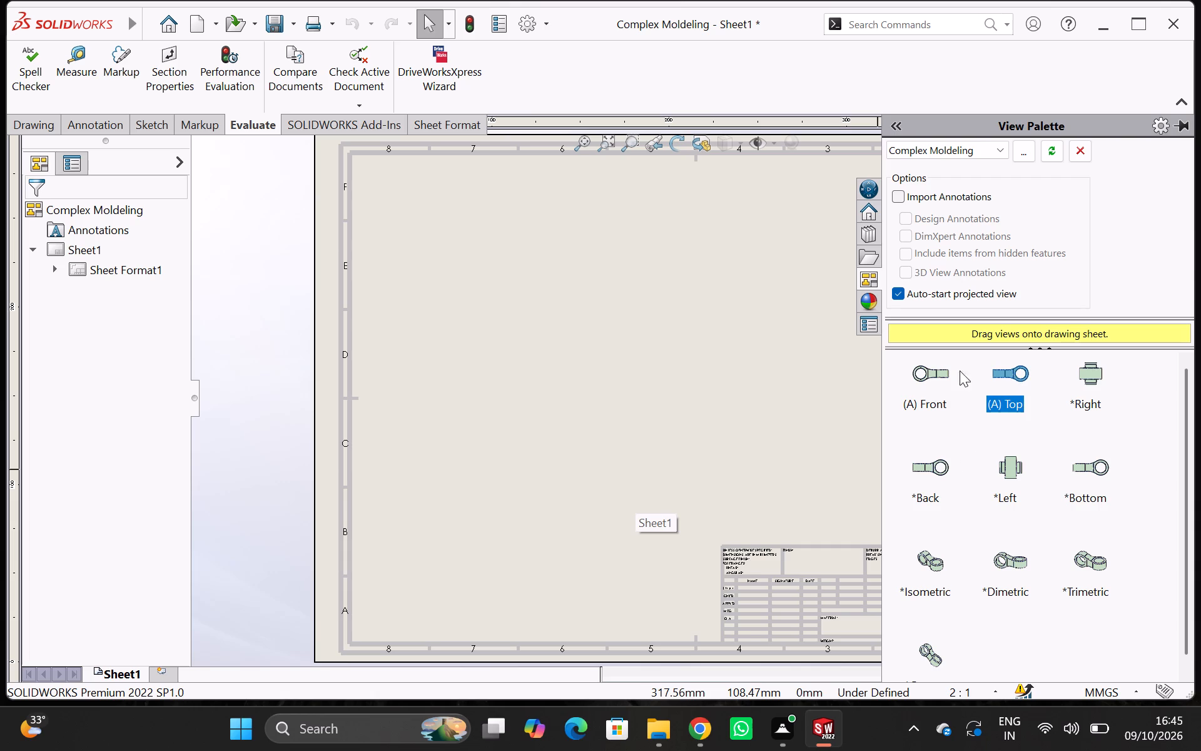
left_click_drag(960, 370, 657, 380)
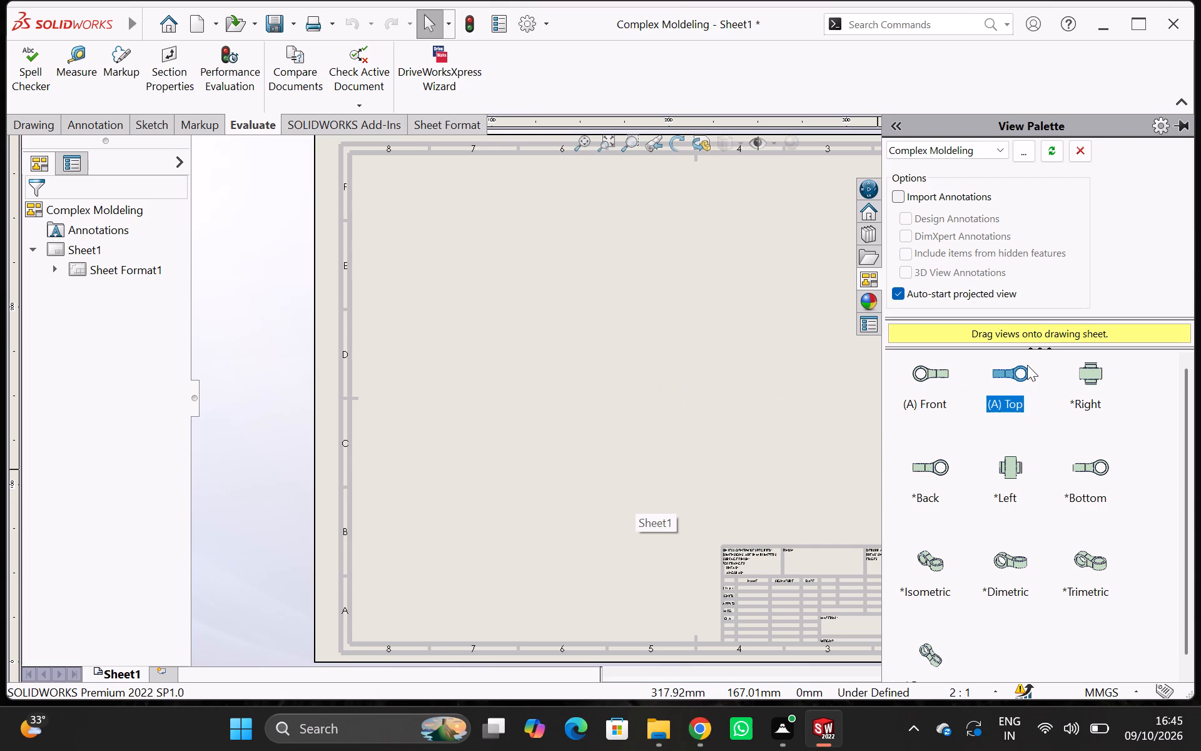
left_click(1018, 369)
left_click(1003, 425)
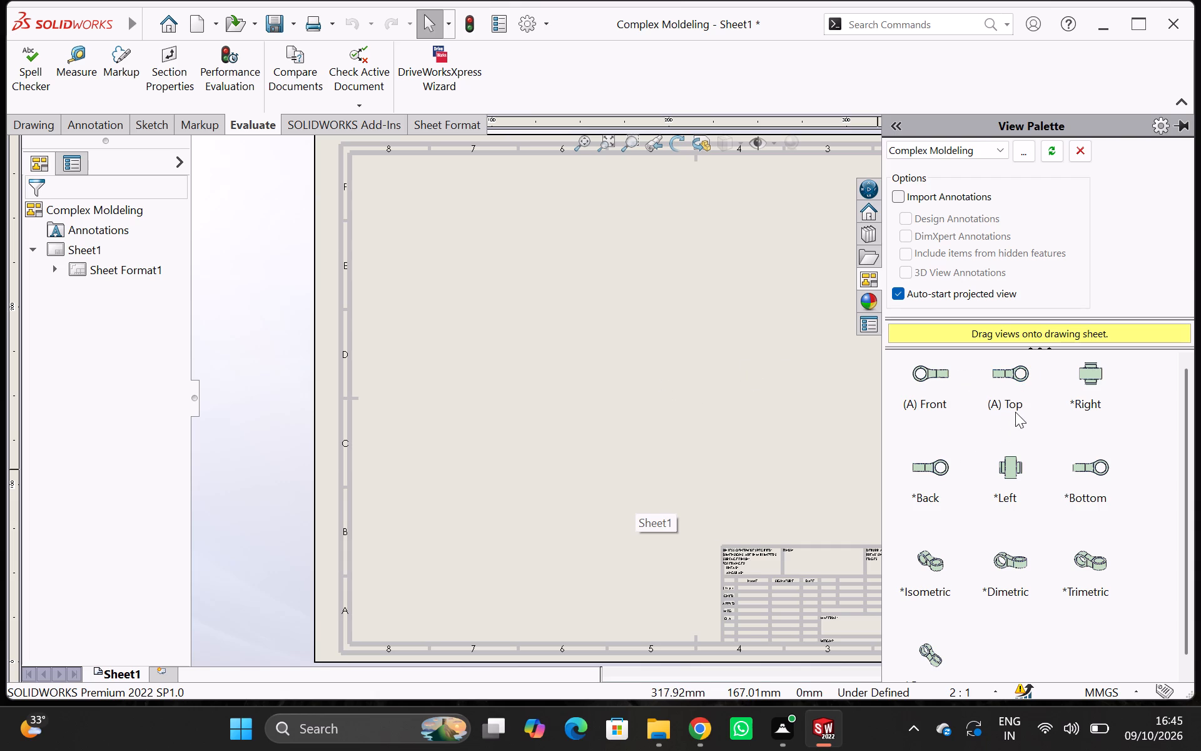
left_click_drag(1023, 372, 696, 392)
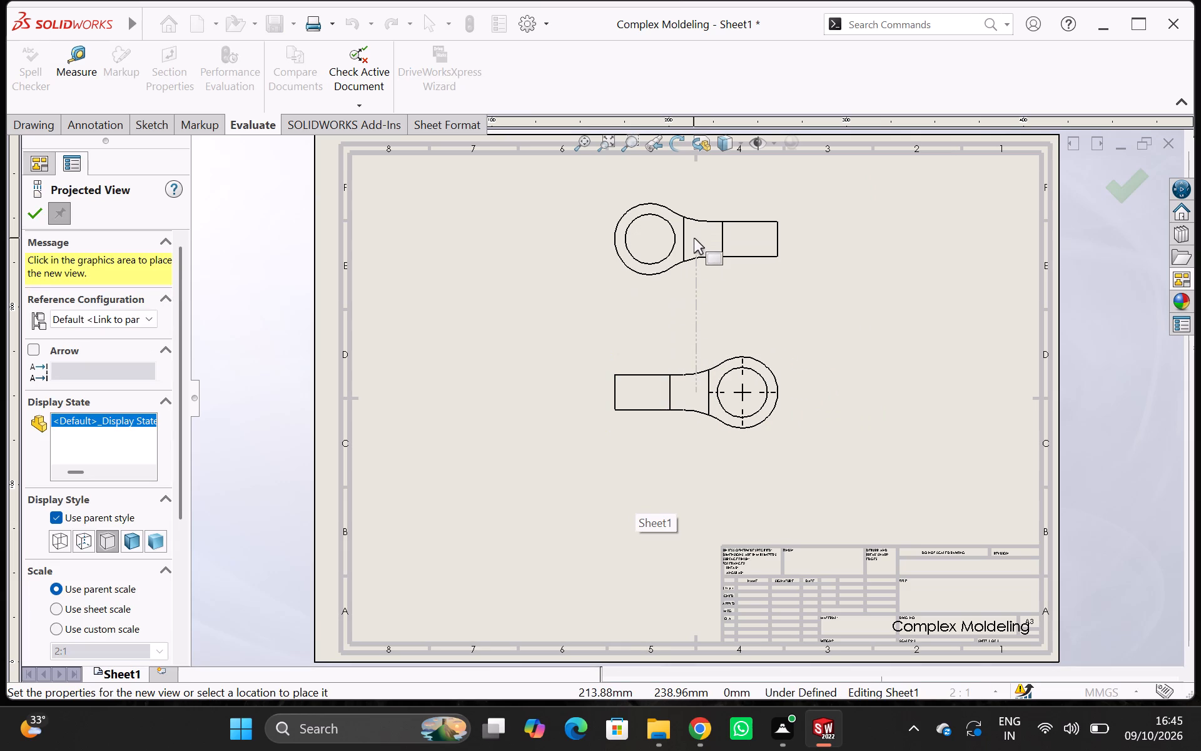
Project four views from the base view: one above, one to its right, and pictorial views at the sheet's lower left and upper right.
left_click(694, 238)
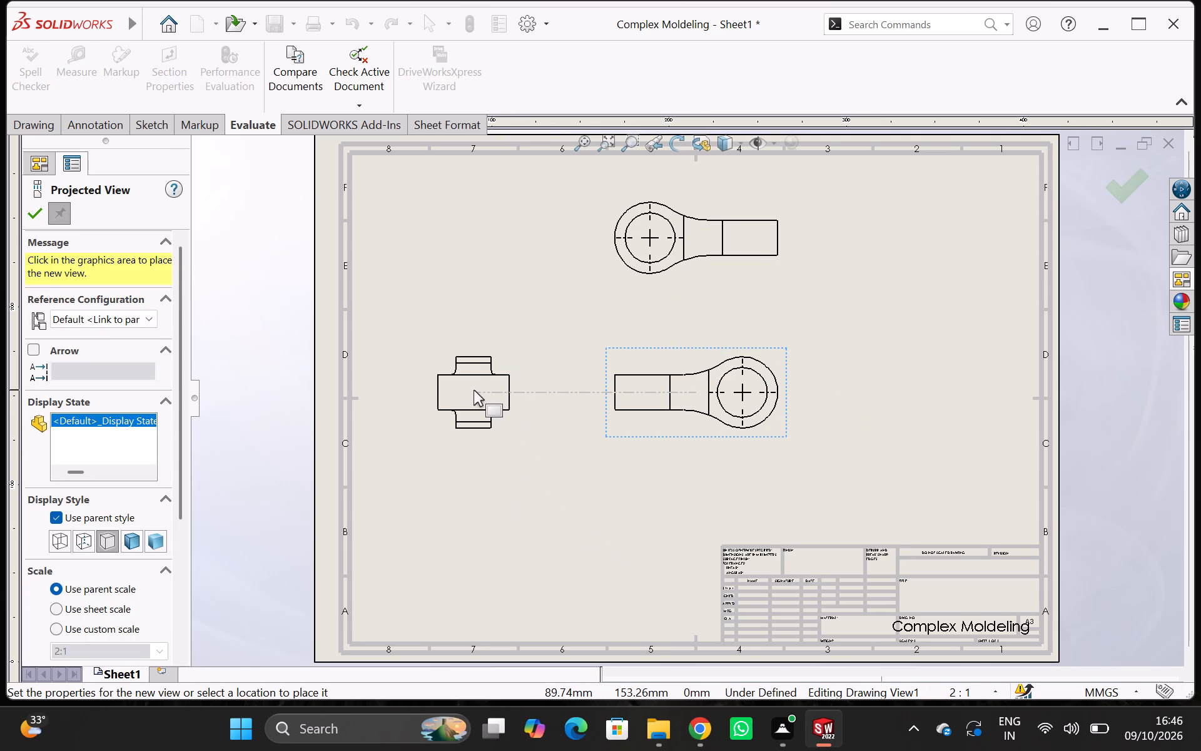
left_click(444, 461)
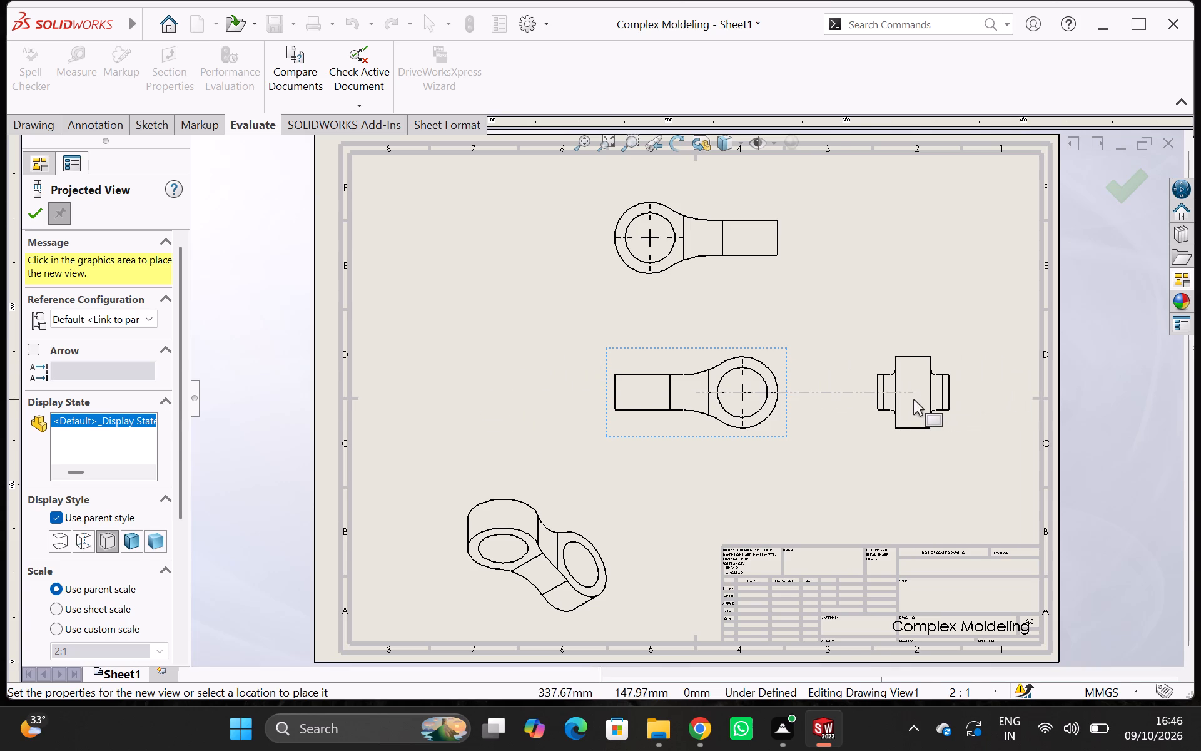
left_click(913, 399)
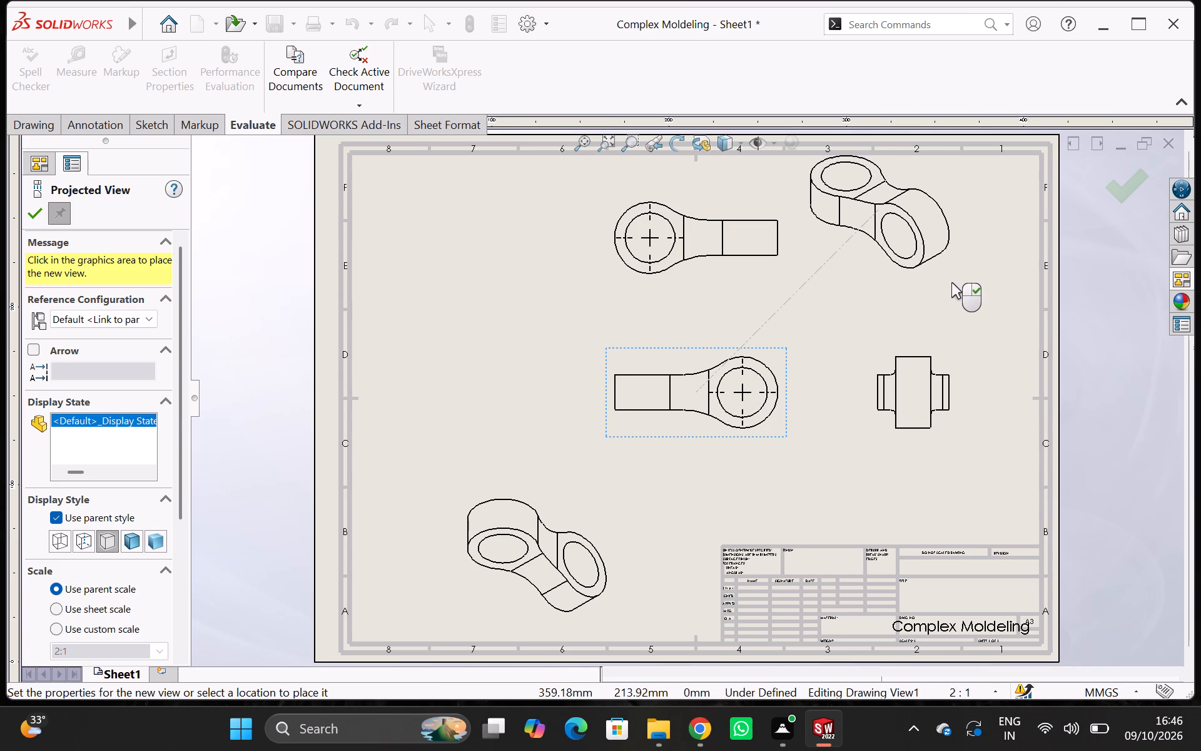
left_click(951, 282)
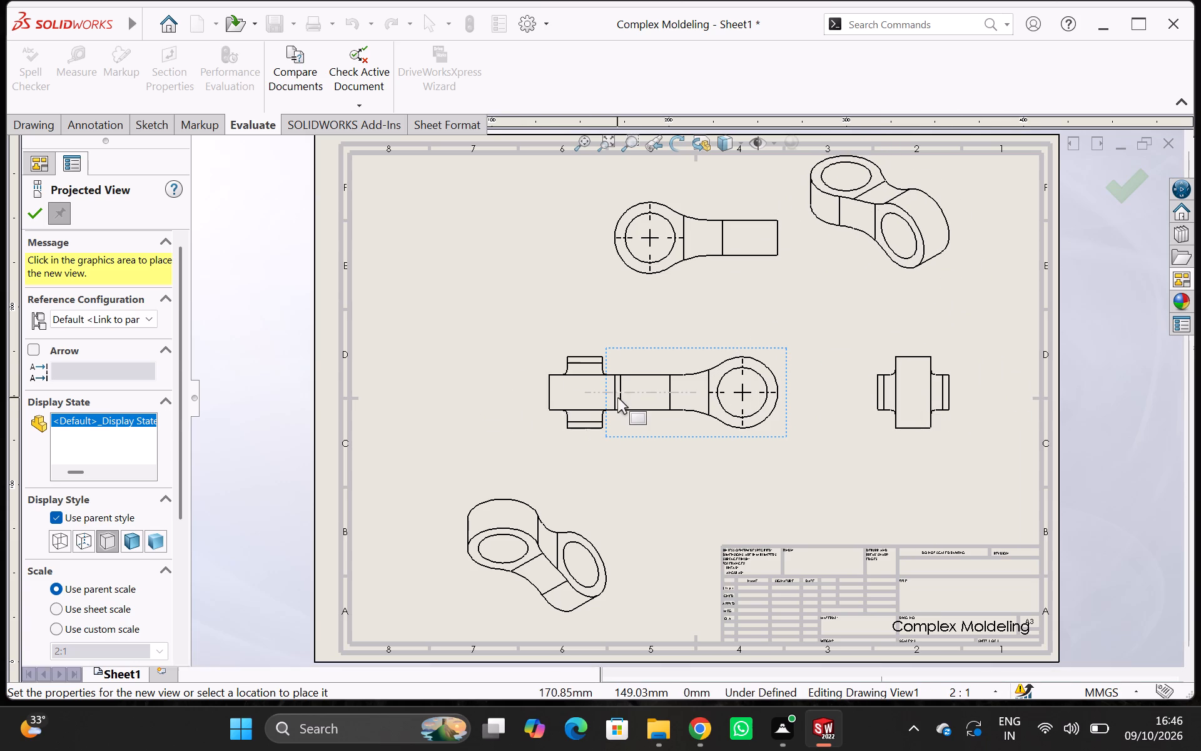
key("Escape")
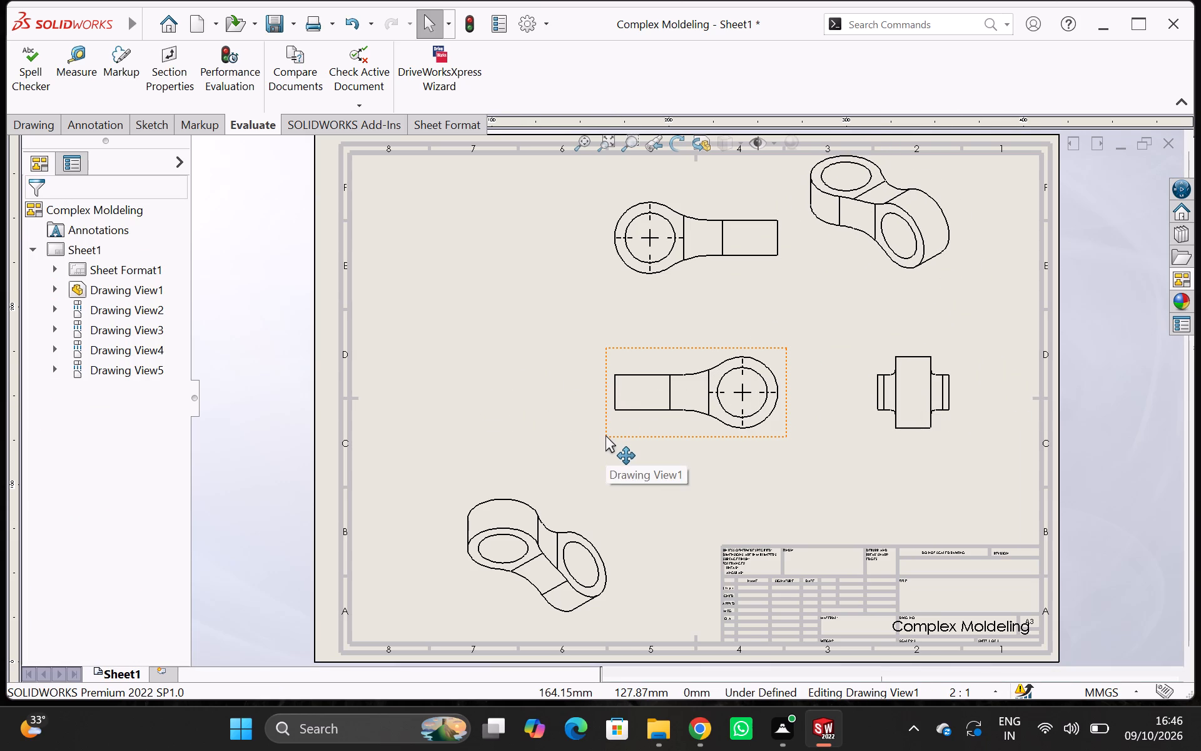
Move the base view farther left and slightly lower on the sheet, keeping its projected views aligned.
left_click_drag(606, 435, 539, 446)
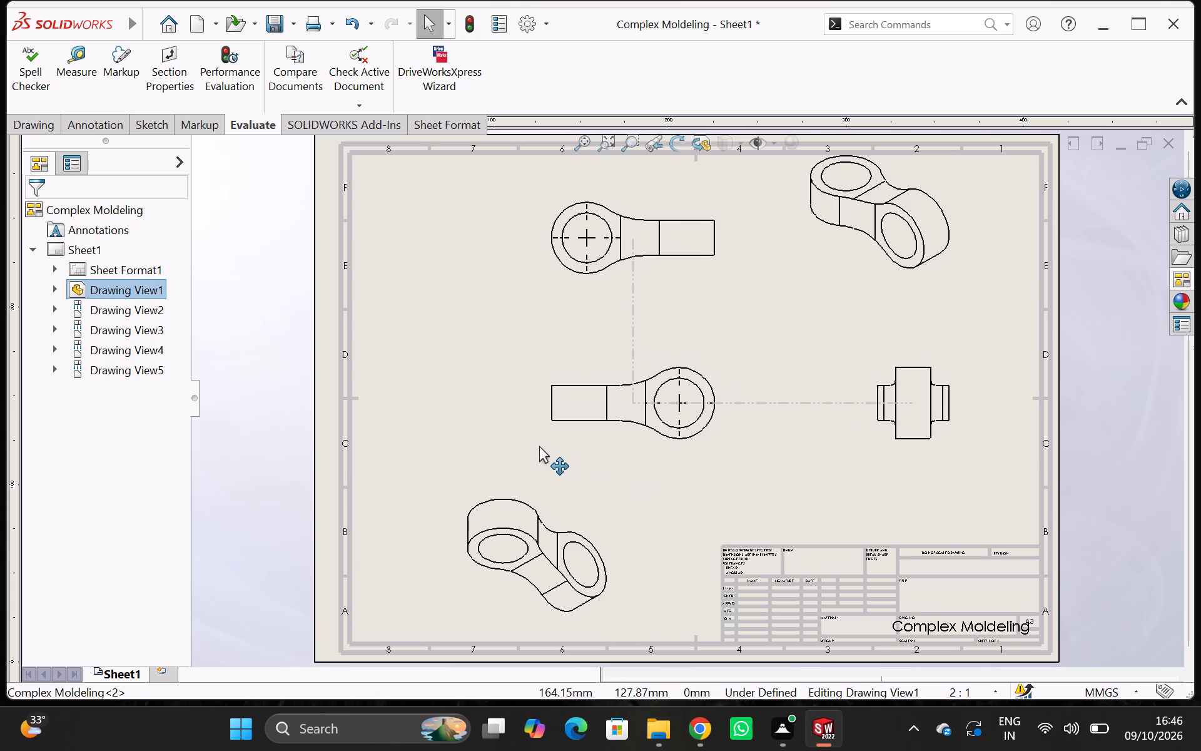
left_click_drag(539, 446, 538, 454)
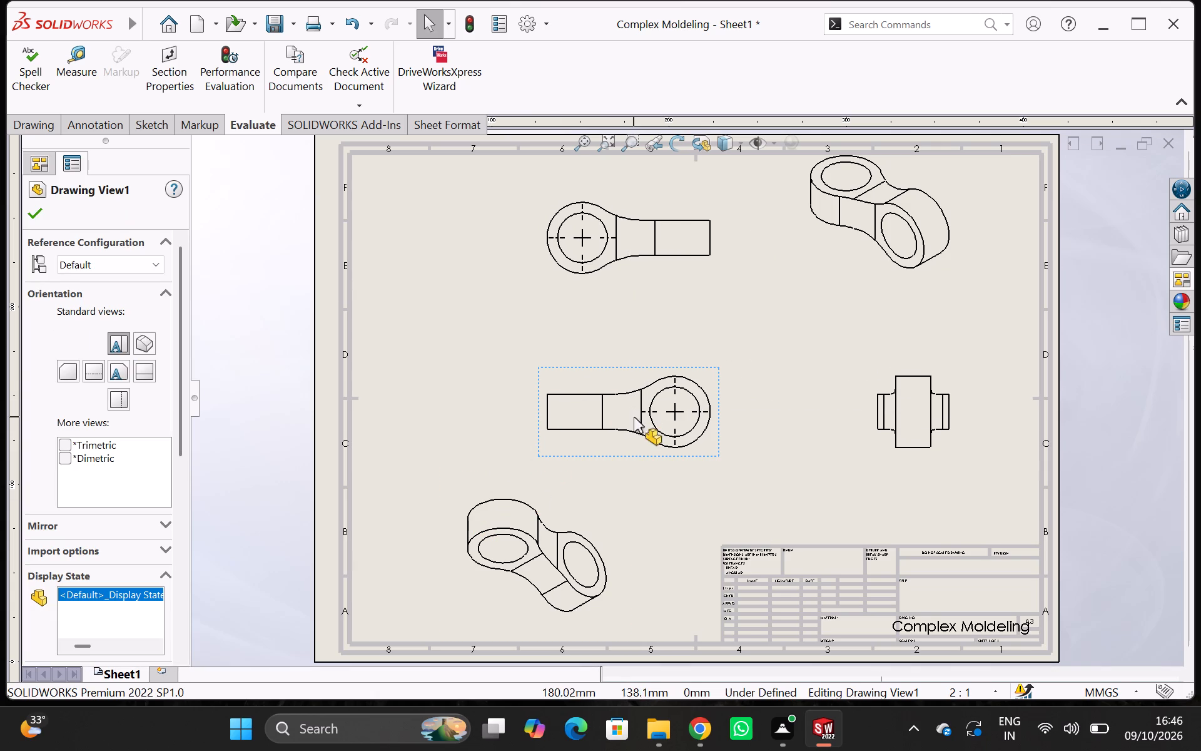
Change the base view's orientation to Bottom and accept the change to its dependent views.
left_click(119, 400)
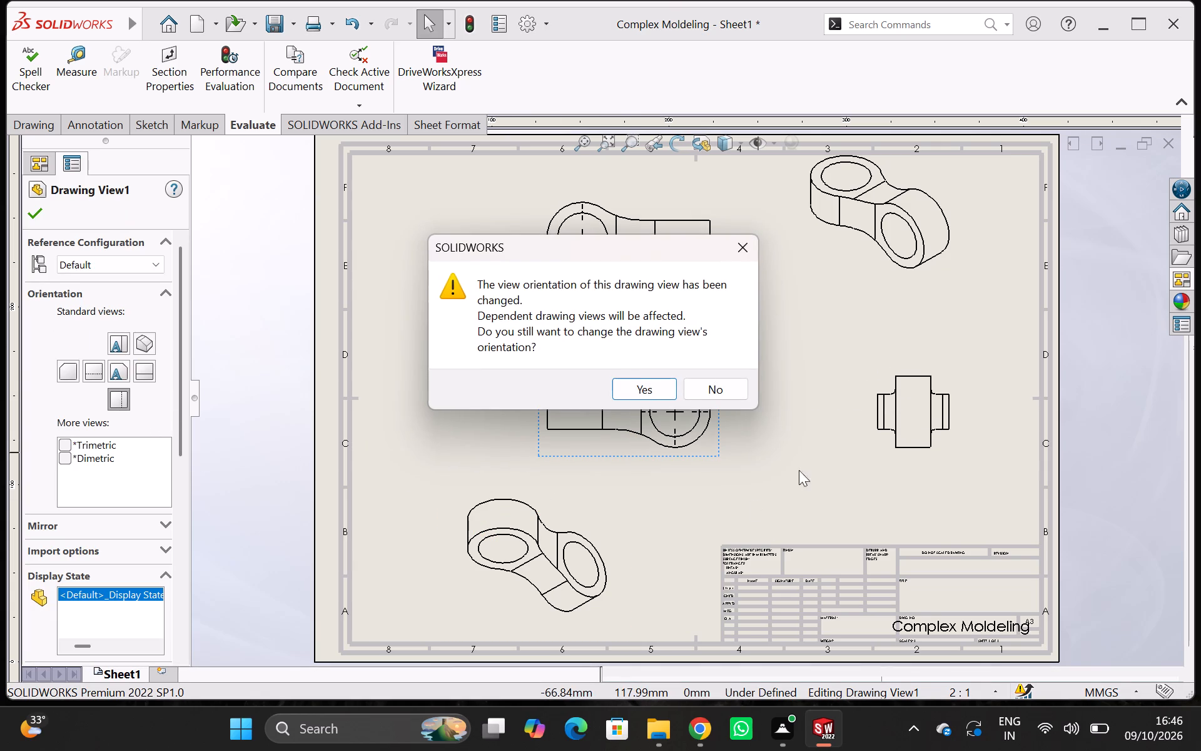
left_click(646, 389)
left_click(643, 435)
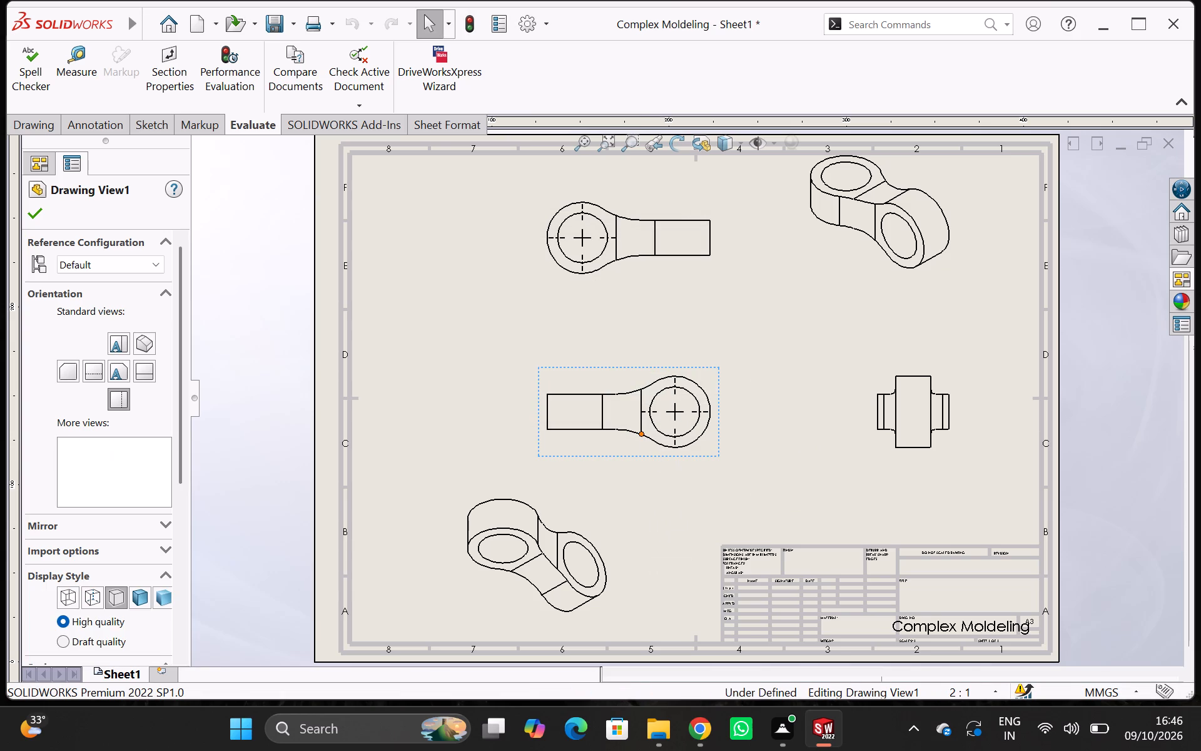
left_click(654, 549)
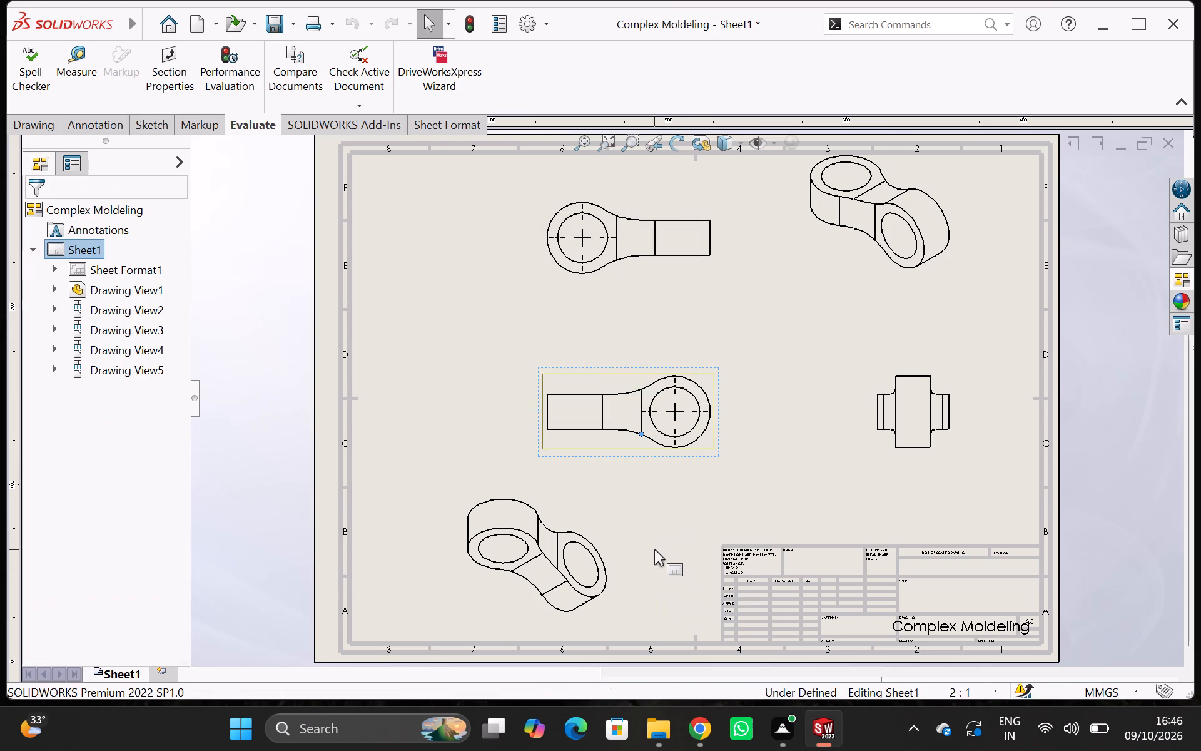
key("Escape")
key("Escape")
key("Escape")
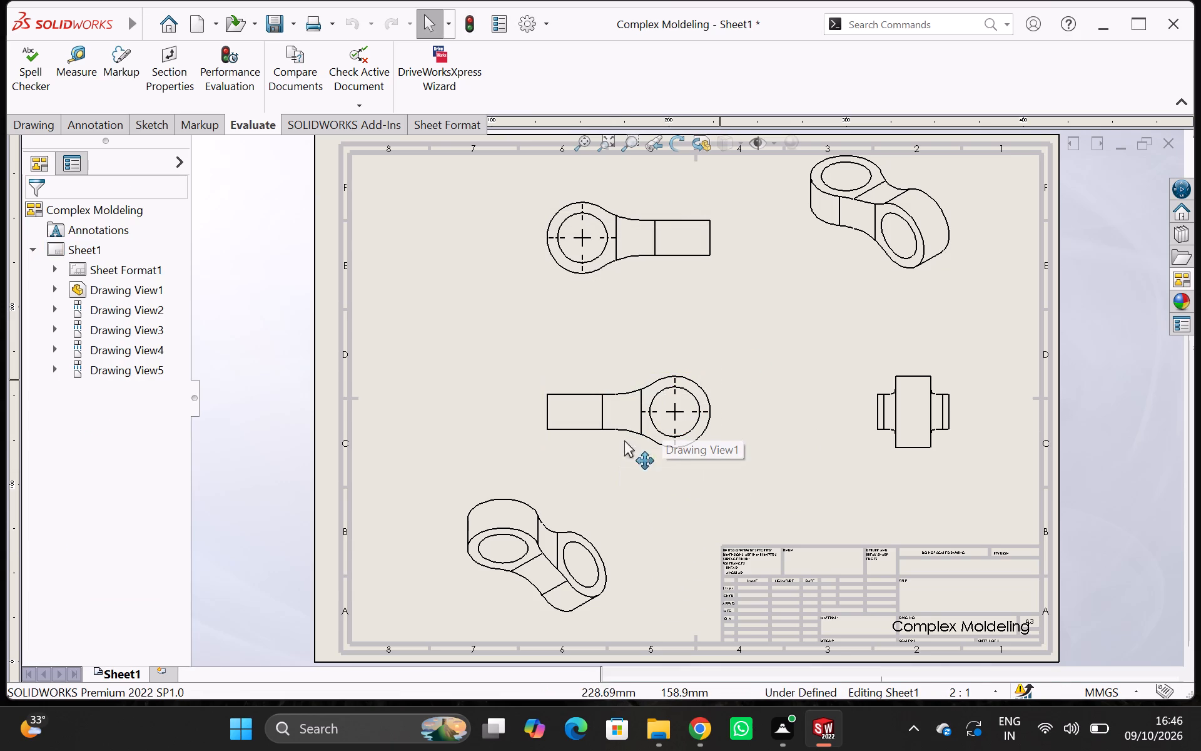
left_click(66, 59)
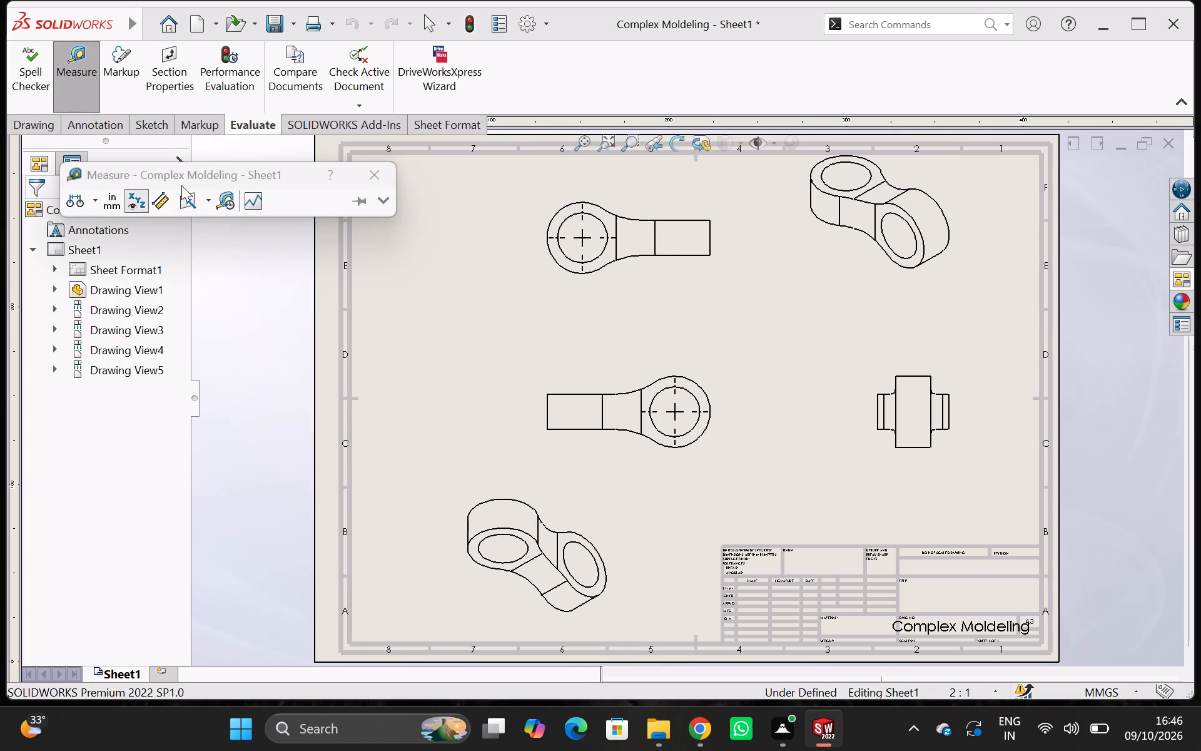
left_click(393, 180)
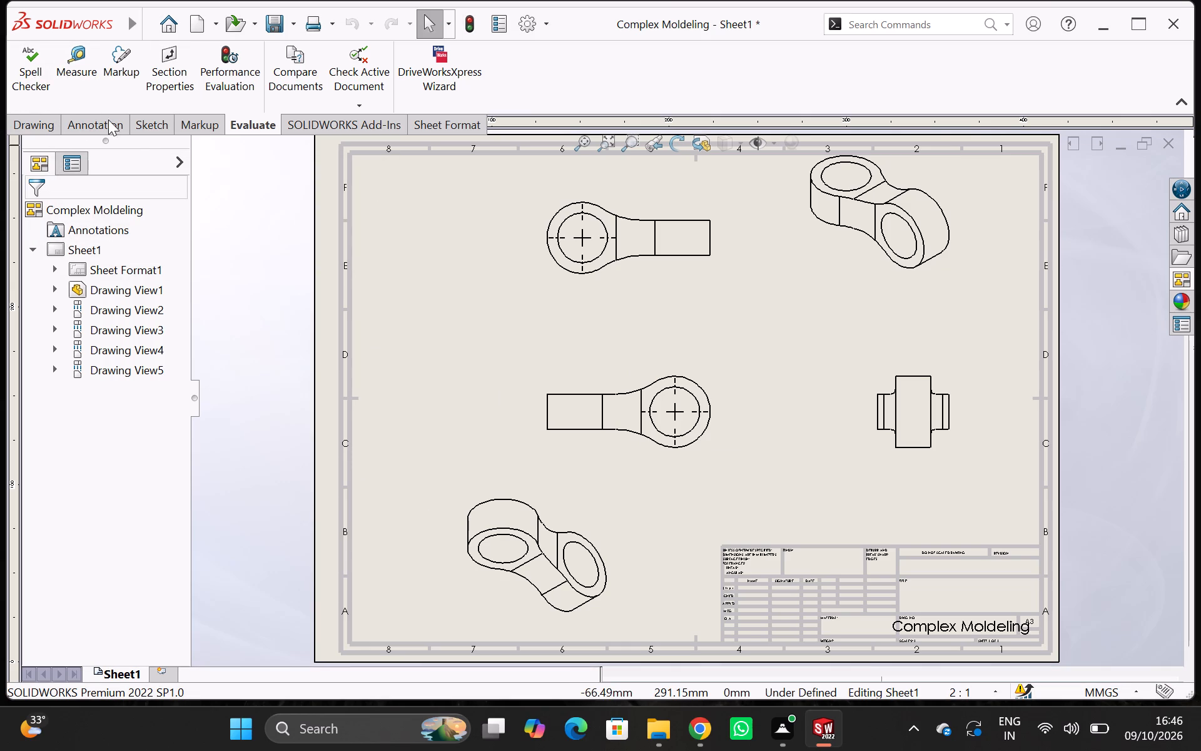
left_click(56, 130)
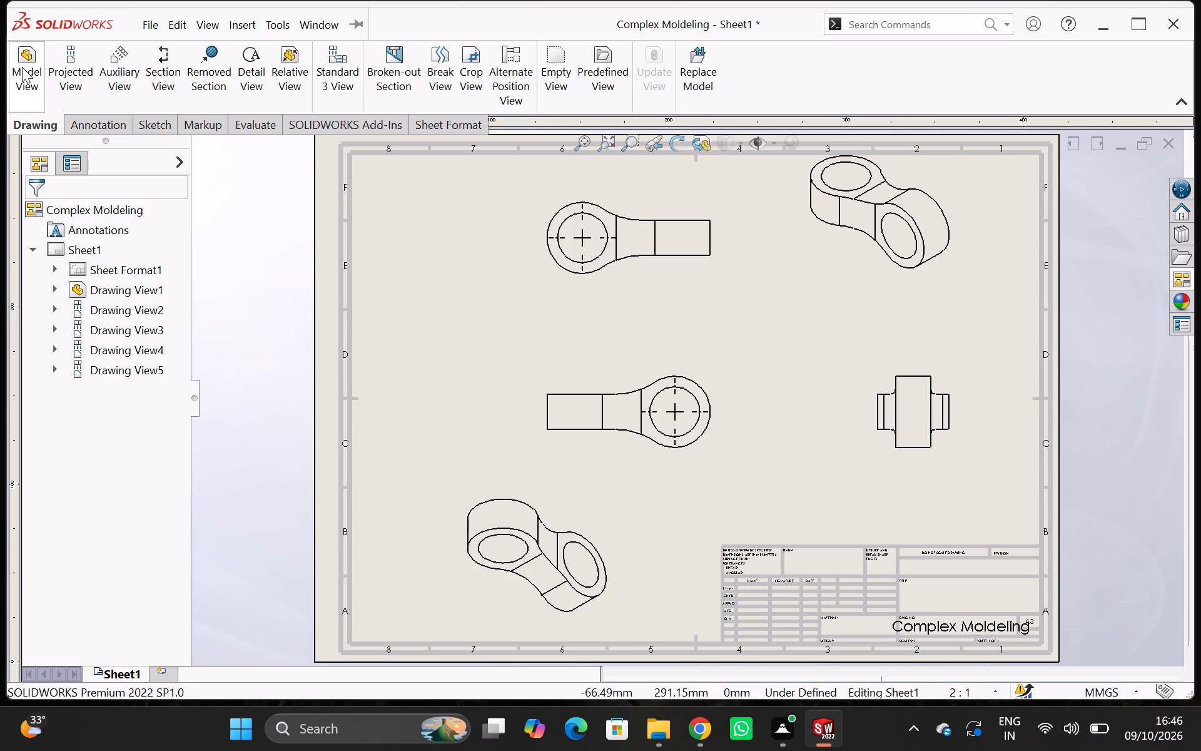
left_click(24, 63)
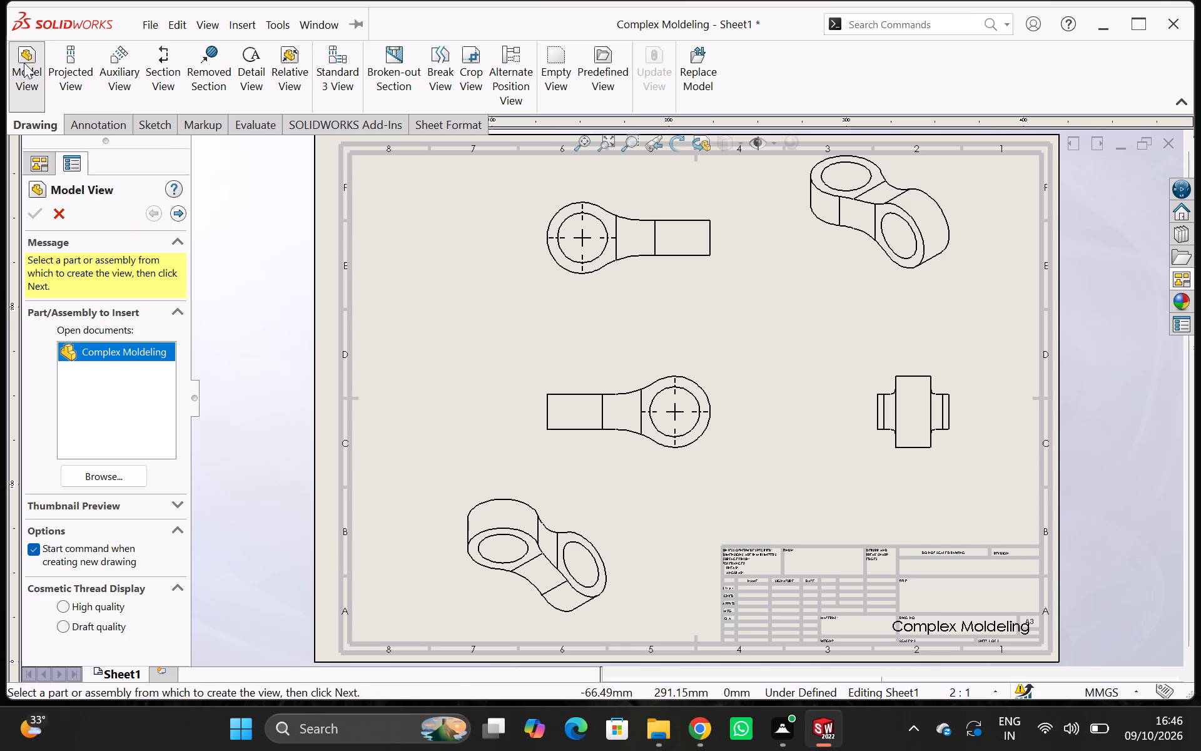
Dimension the hole's diameter and the outer arc's radius on the base view's round end.
left_click(153, 125)
left_click(39, 84)
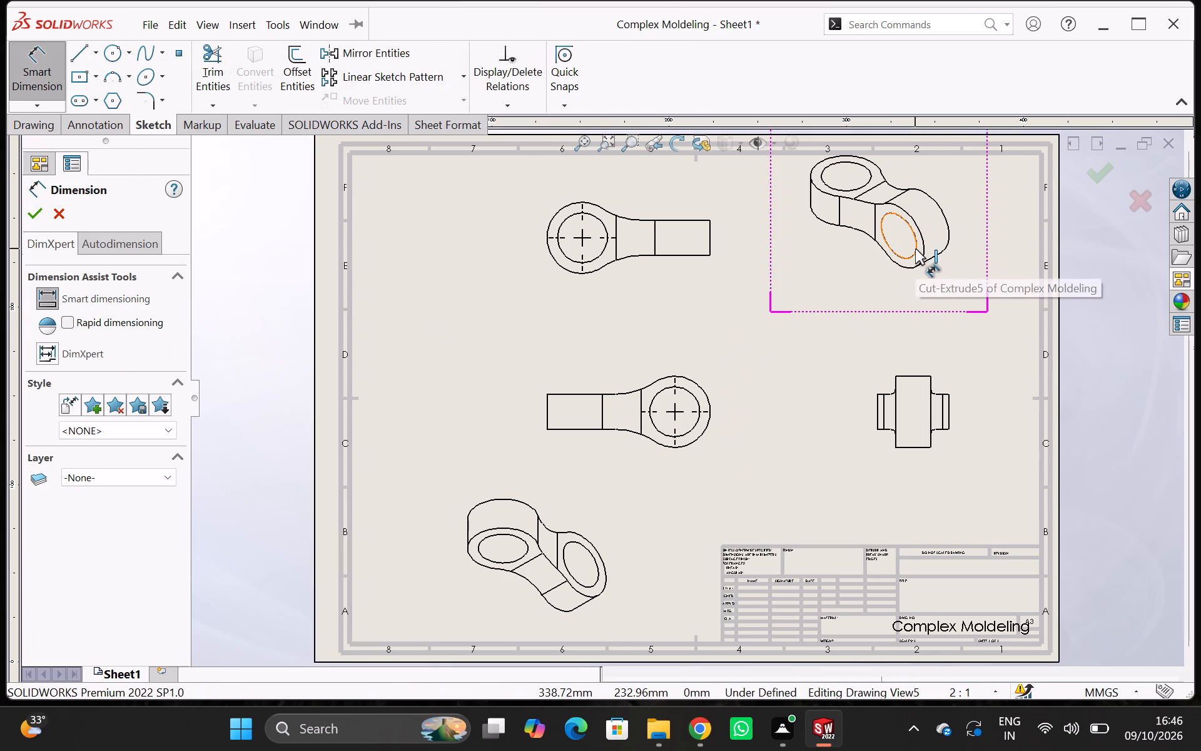
left_click(687, 392)
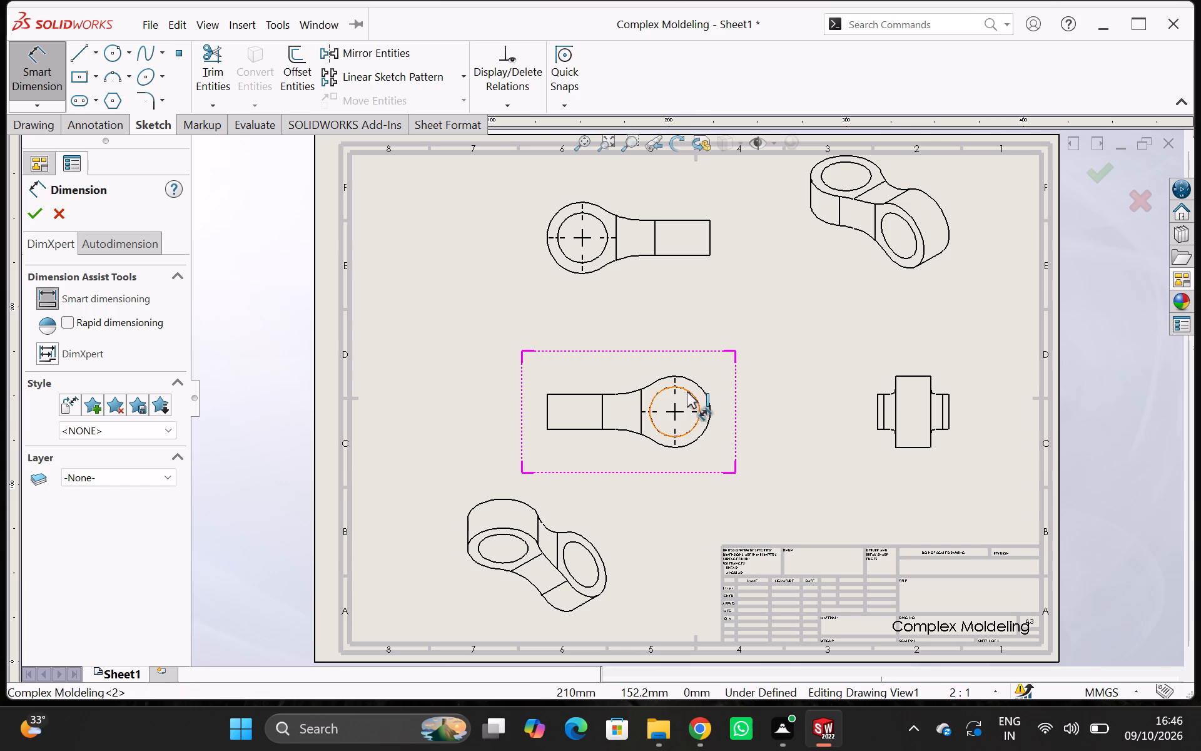
left_click(720, 364)
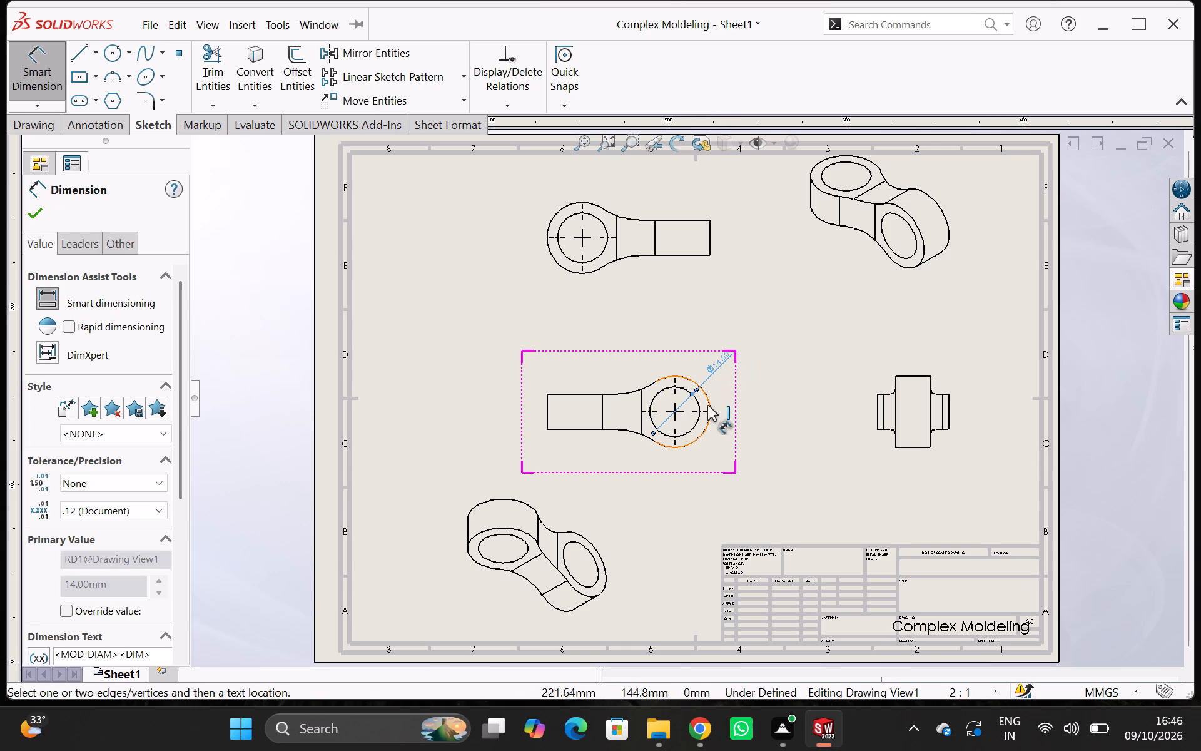
left_click(704, 394)
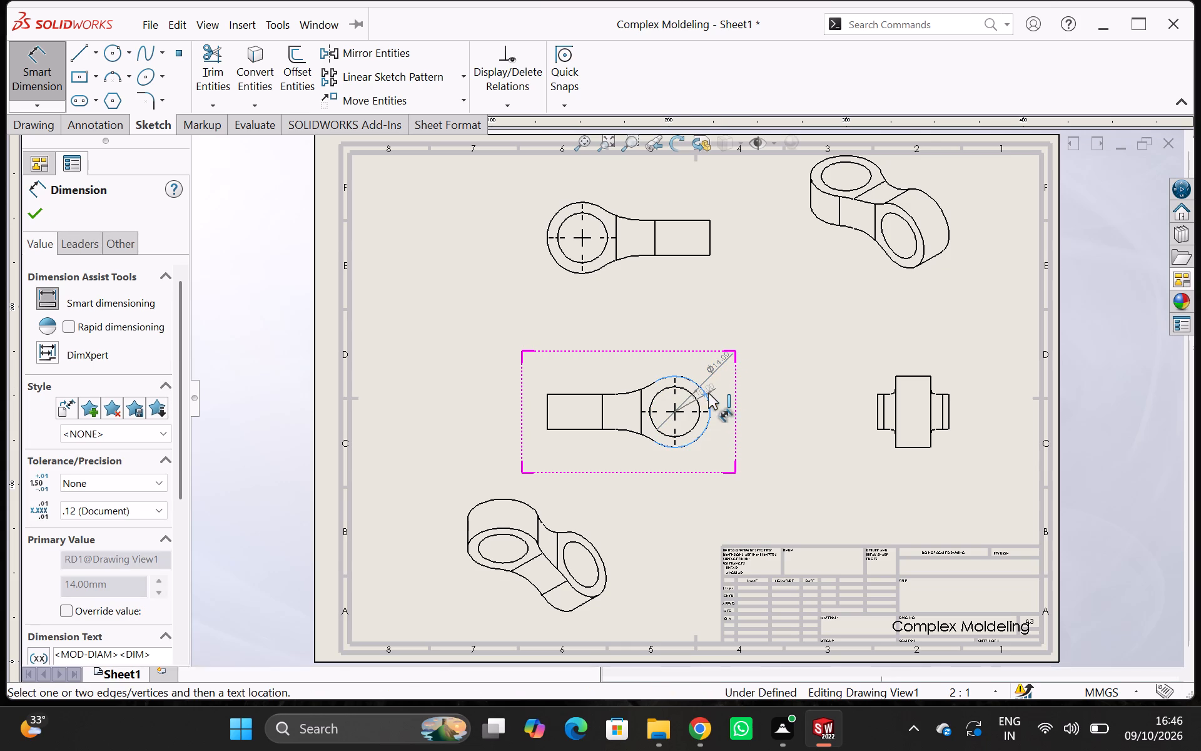
left_click(741, 374)
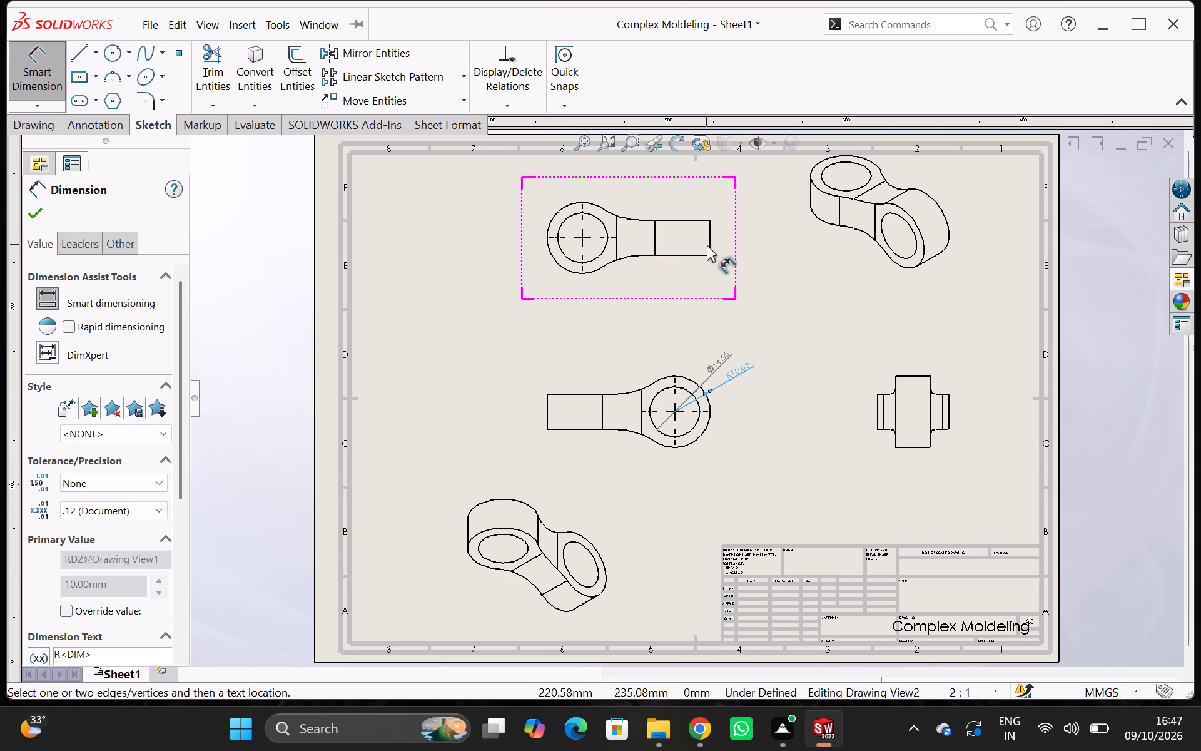
In the view above the base view, dimension the lower blend arc's radius and the length from the hole centre to the flat end.
left_click(626, 257)
left_click(633, 285)
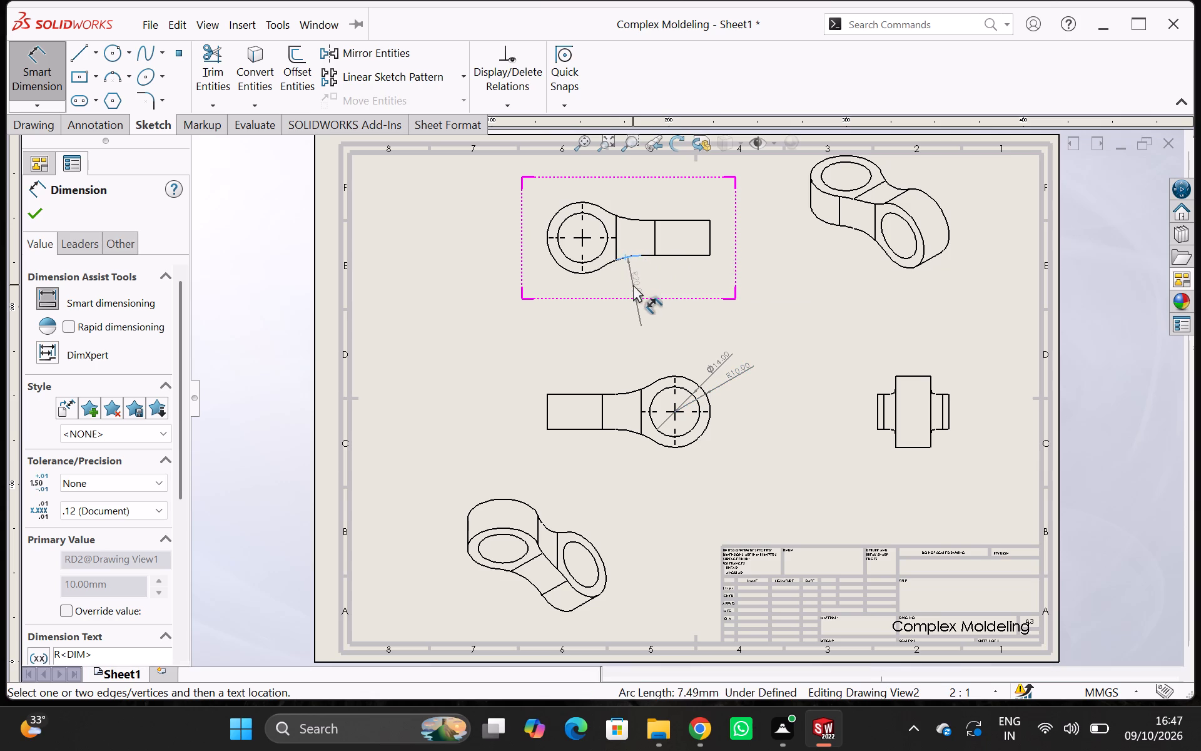
left_click(581, 237)
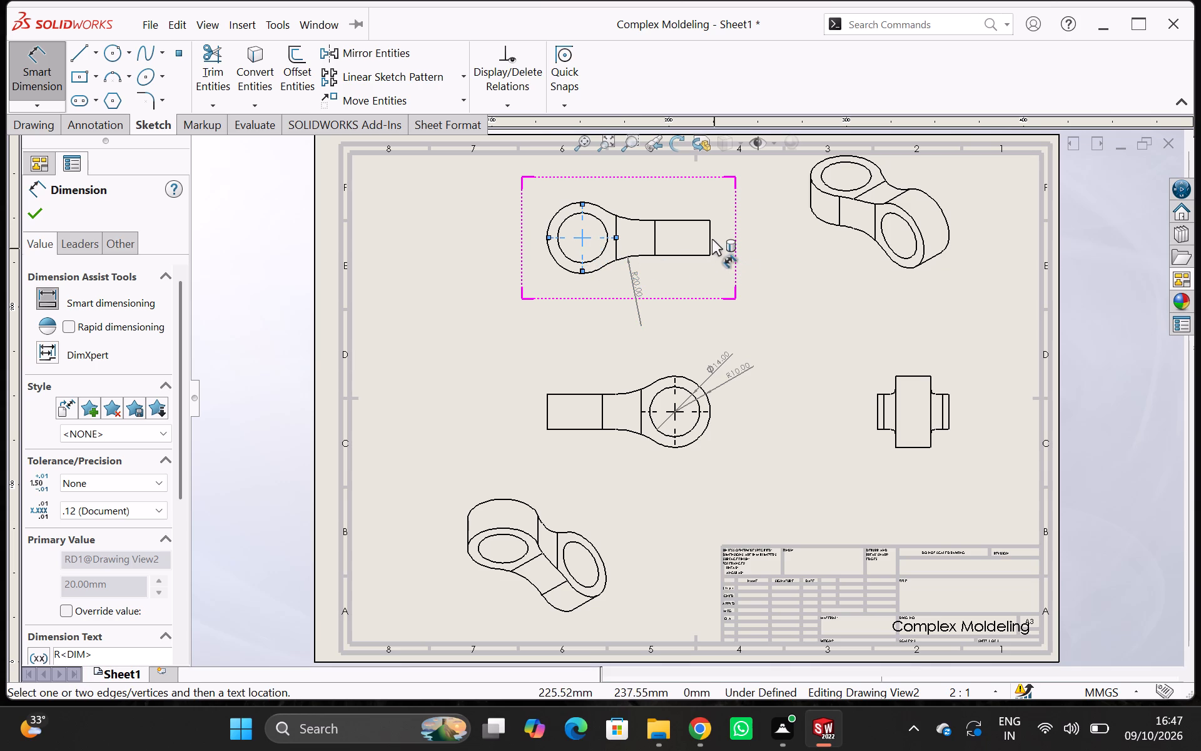
left_click(711, 238)
left_click(677, 194)
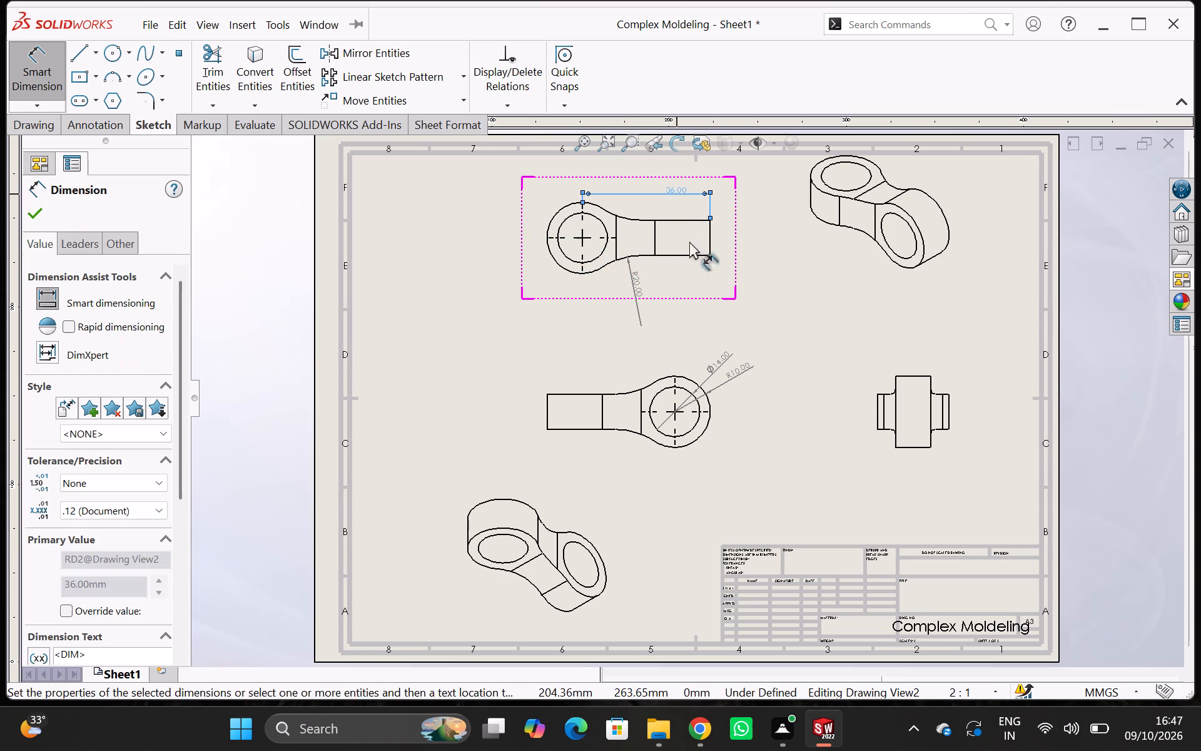
Dimension the base view's length from its flat end to the hole centre, and the flat end's height.
left_click(547, 412)
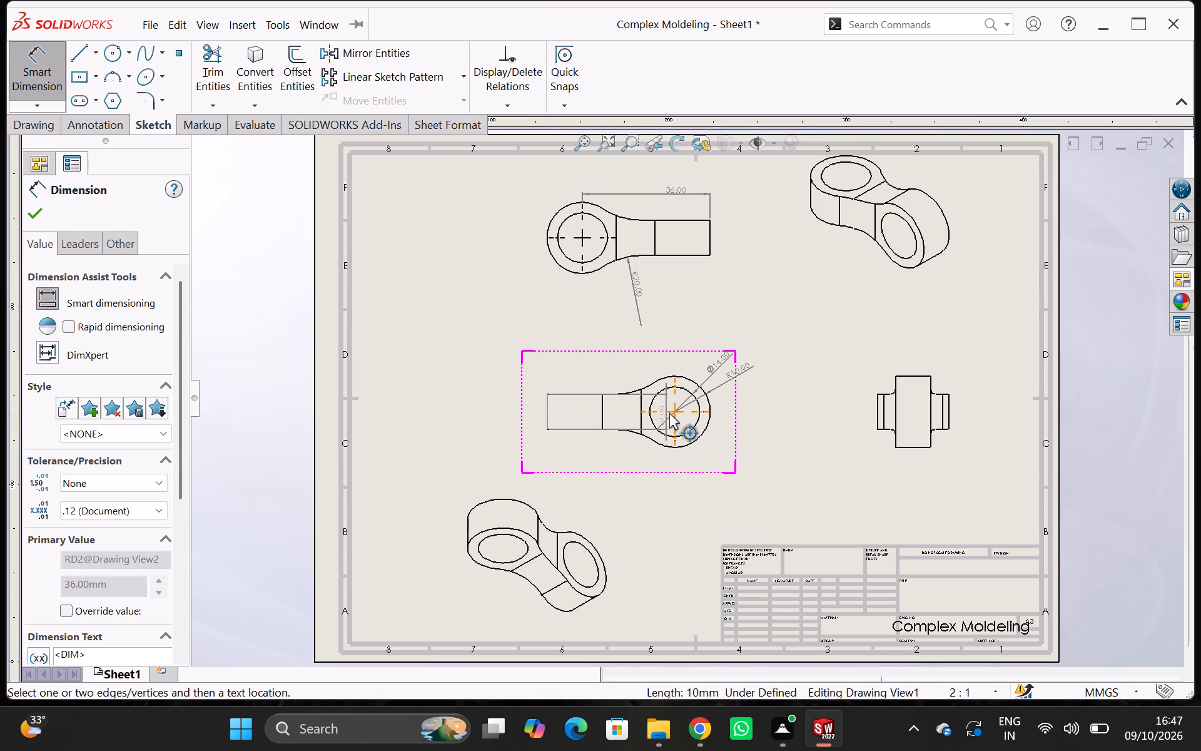
left_click(674, 409)
left_click(634, 462)
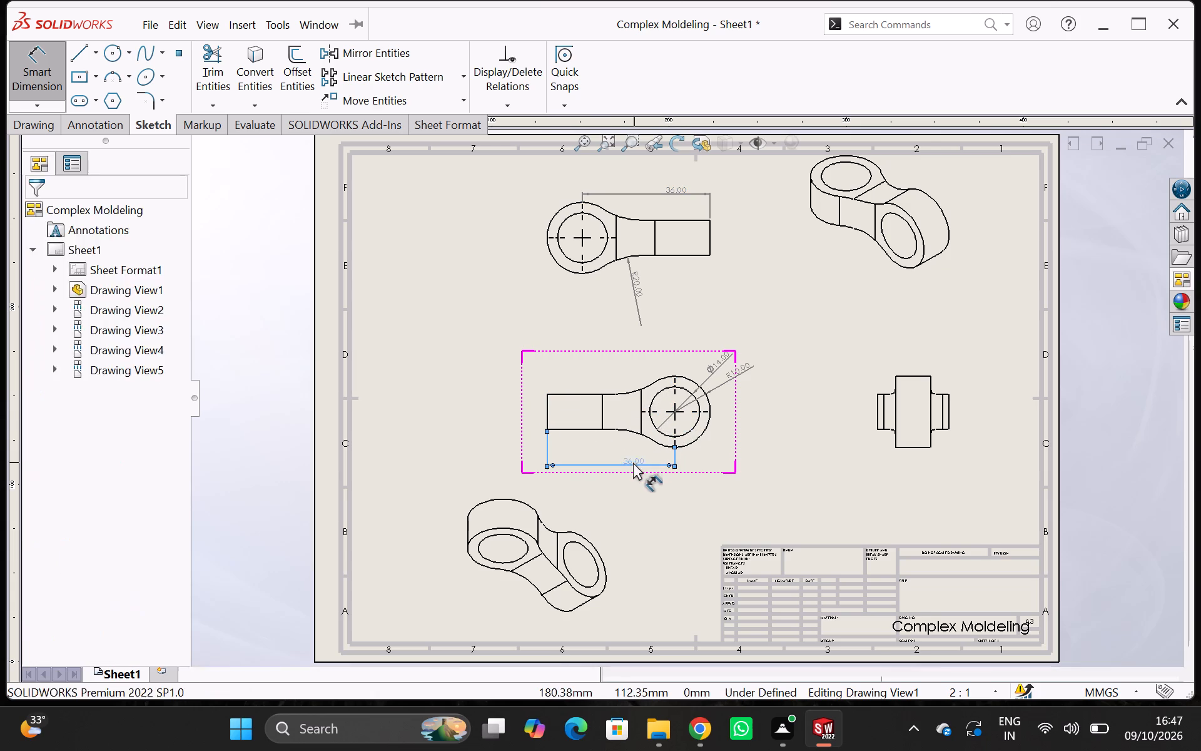
left_click(546, 407)
left_click(529, 406)
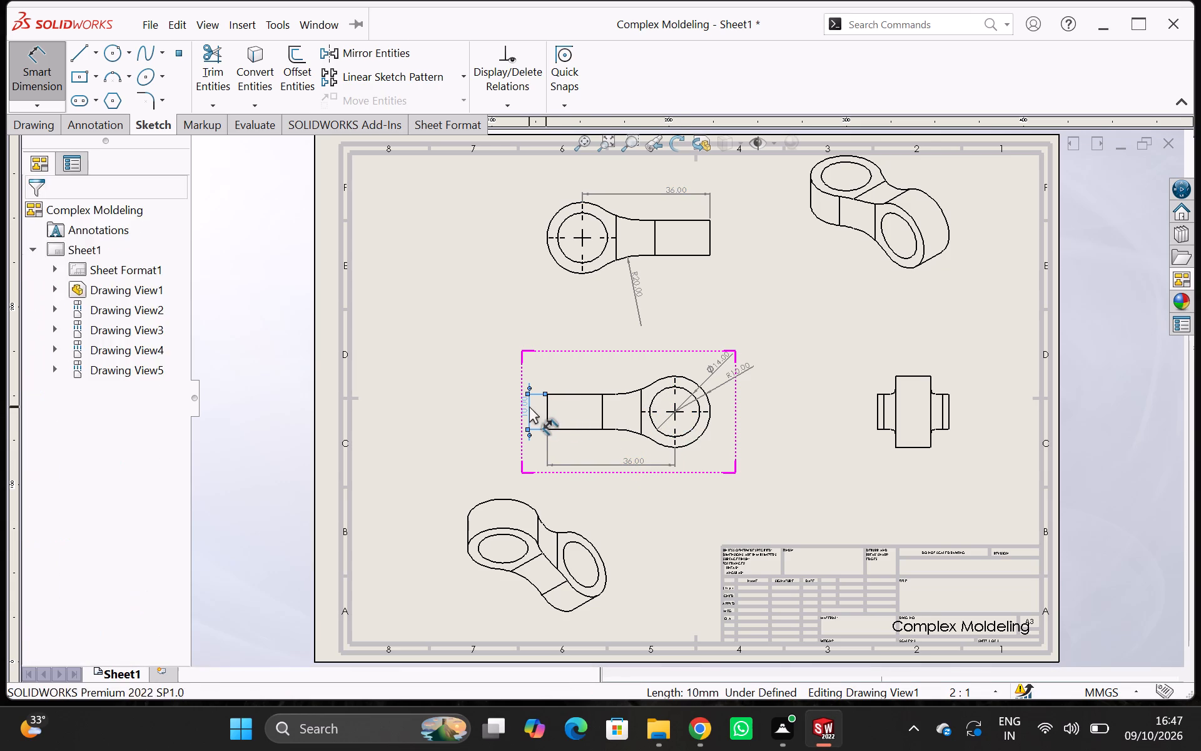
Dimension the base view's straight upper edge length and the radius of the upper blend arc beside it.
left_click(575, 396)
left_click(575, 374)
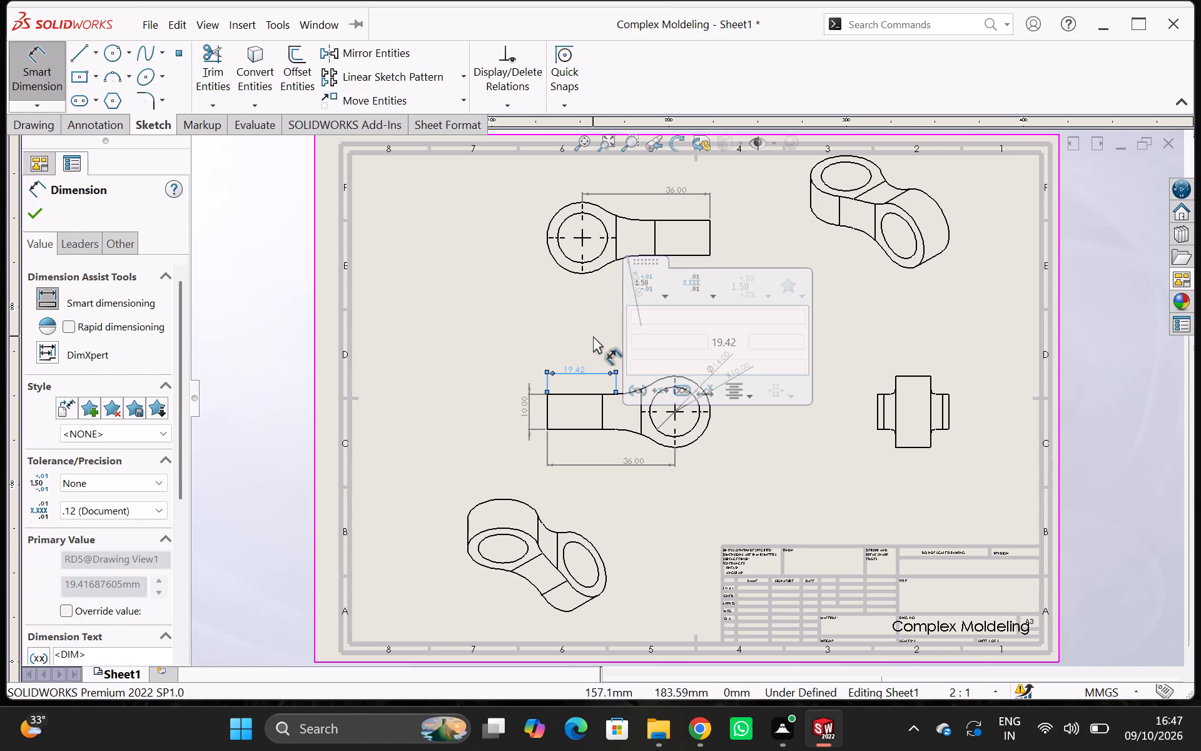
key("Escape")
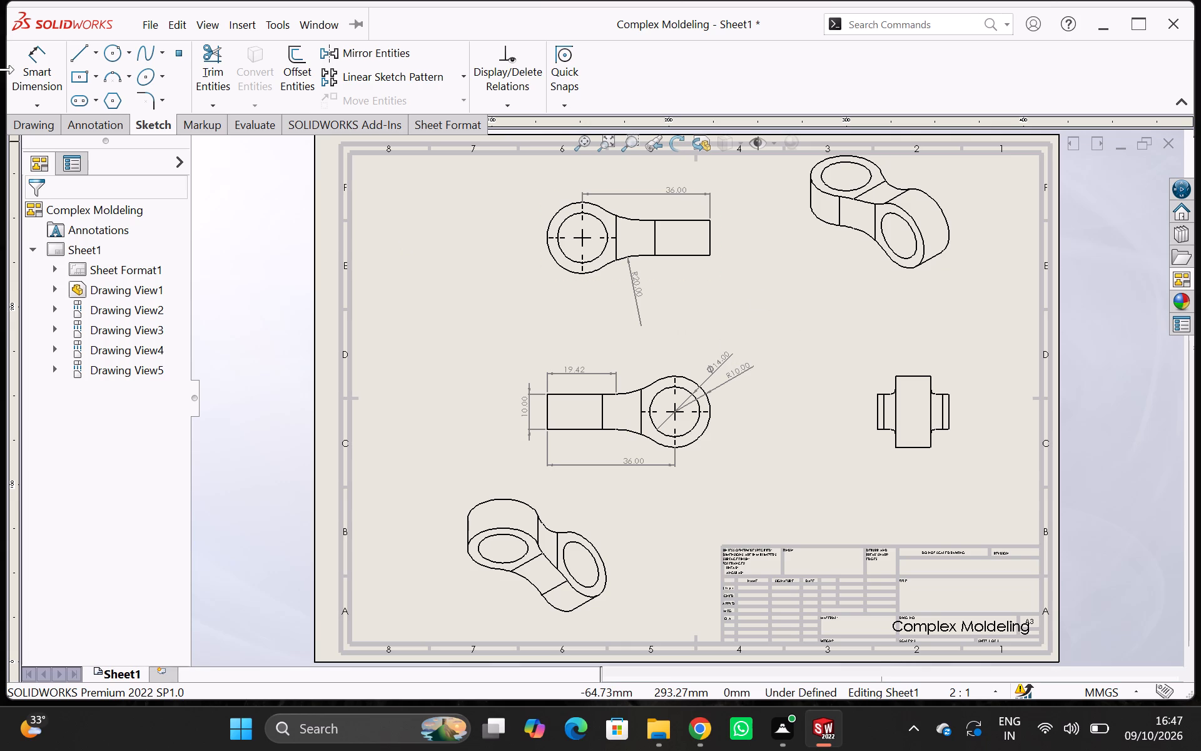
left_click(56, 66)
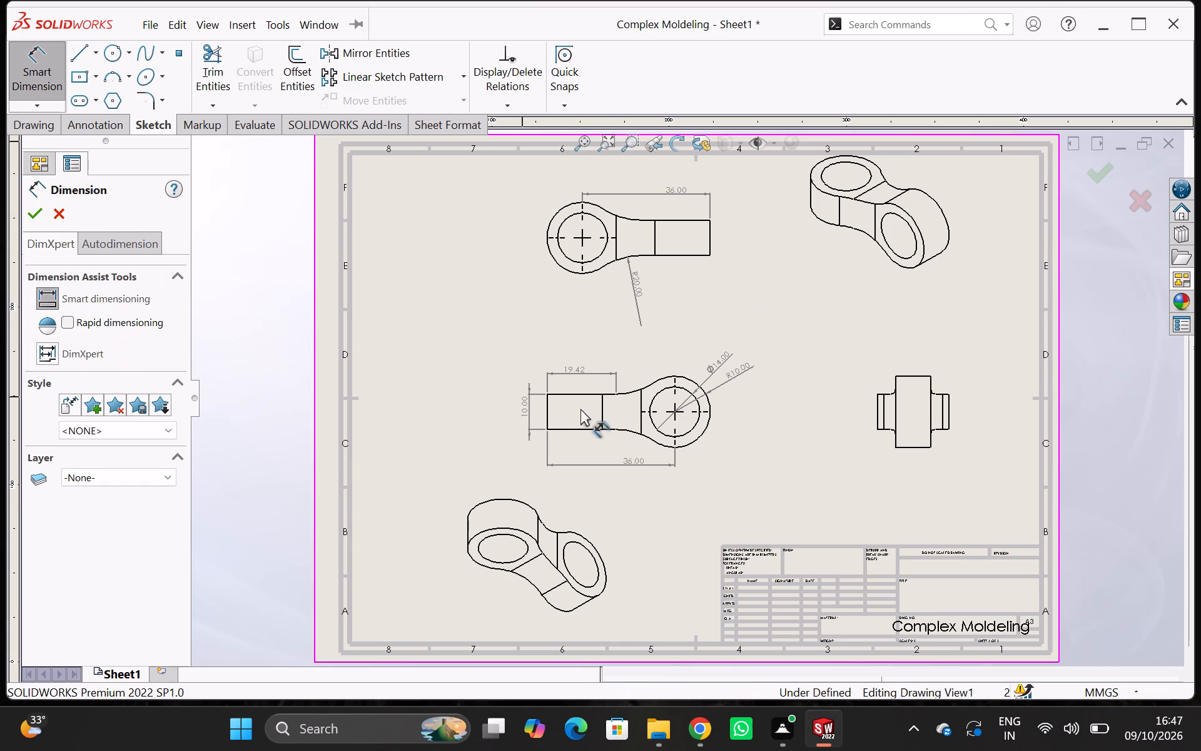
left_click(622, 395)
left_click(627, 377)
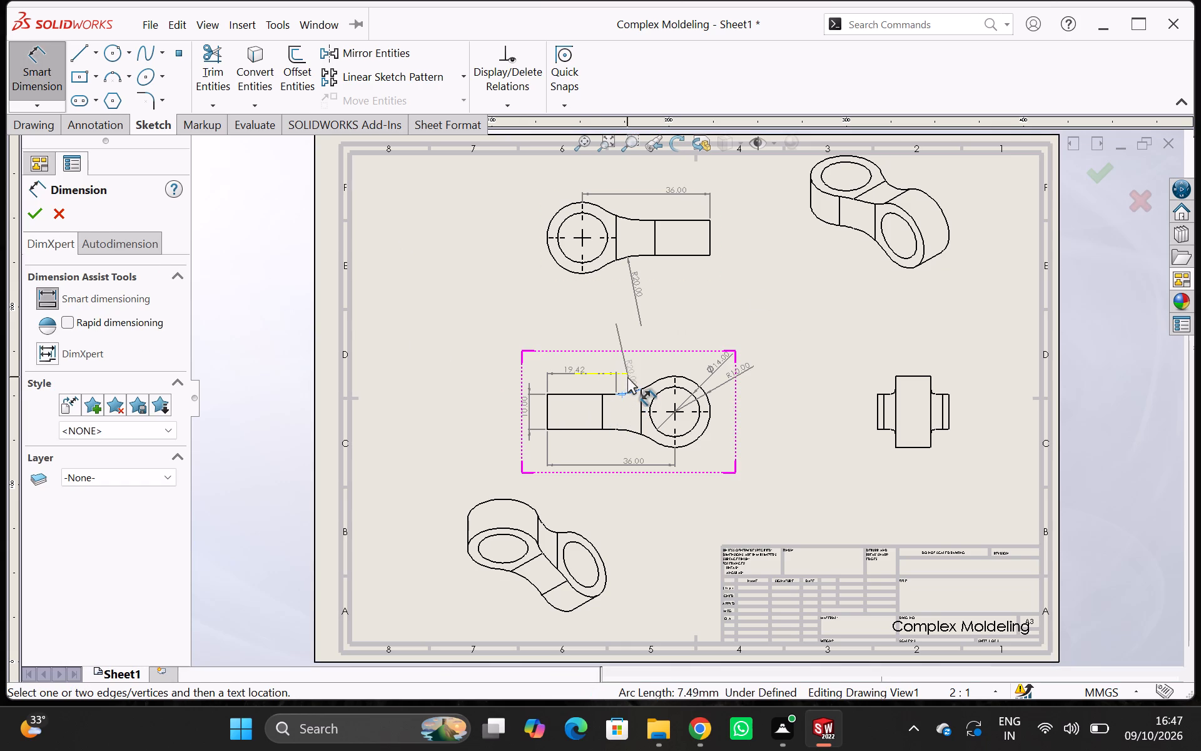
Dimension the projected side view with the central end's width and diameter and the height of the protruding end.
left_click(908, 446)
key("grave")
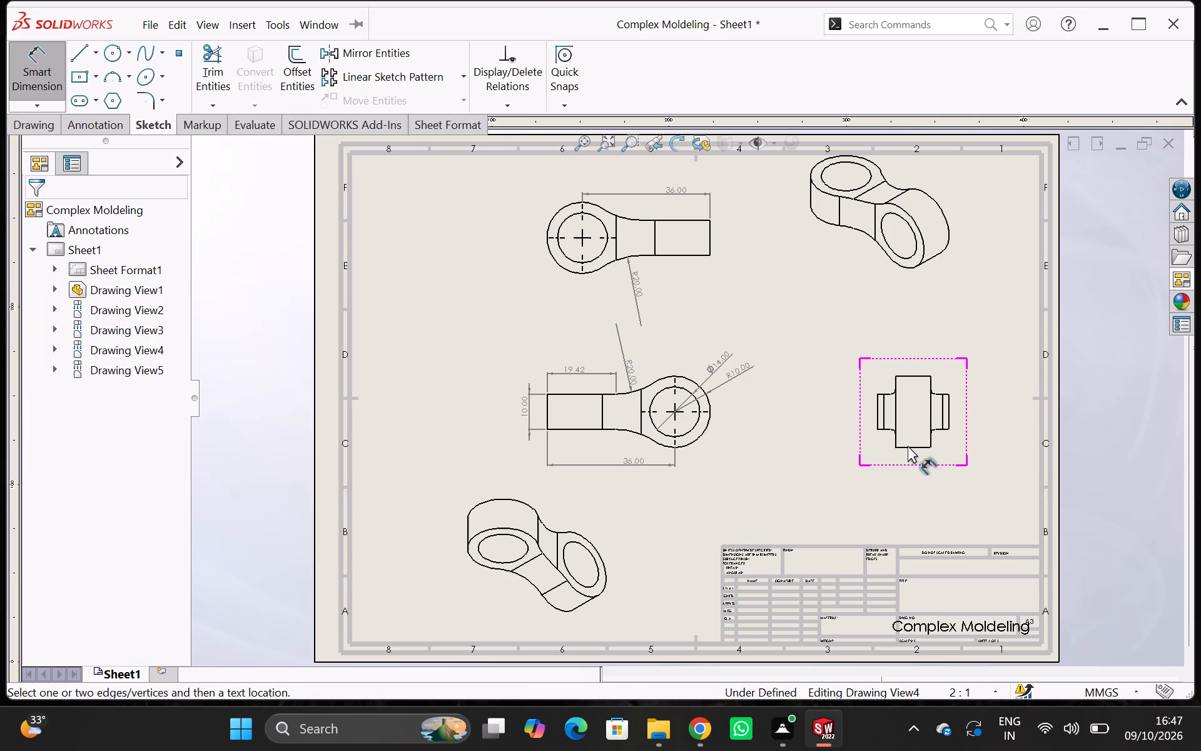
left_click(919, 448)
left_click(914, 461)
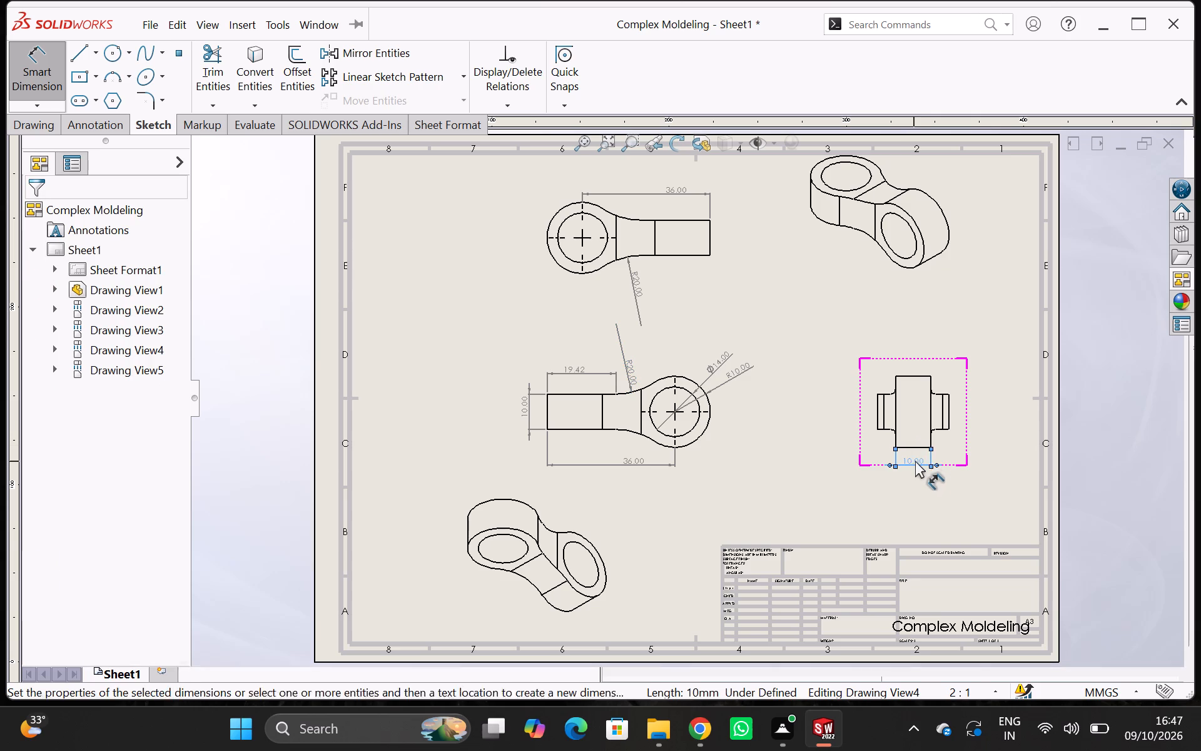
left_click(930, 389)
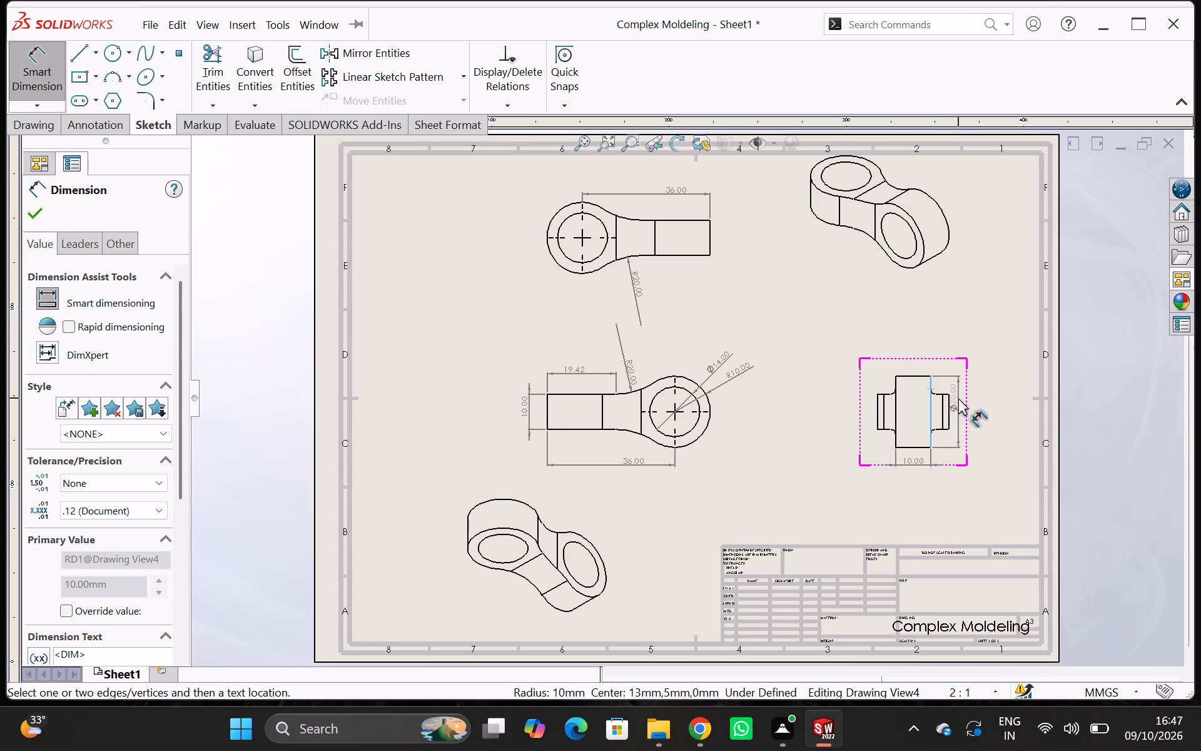
left_click(961, 399)
key("grave")
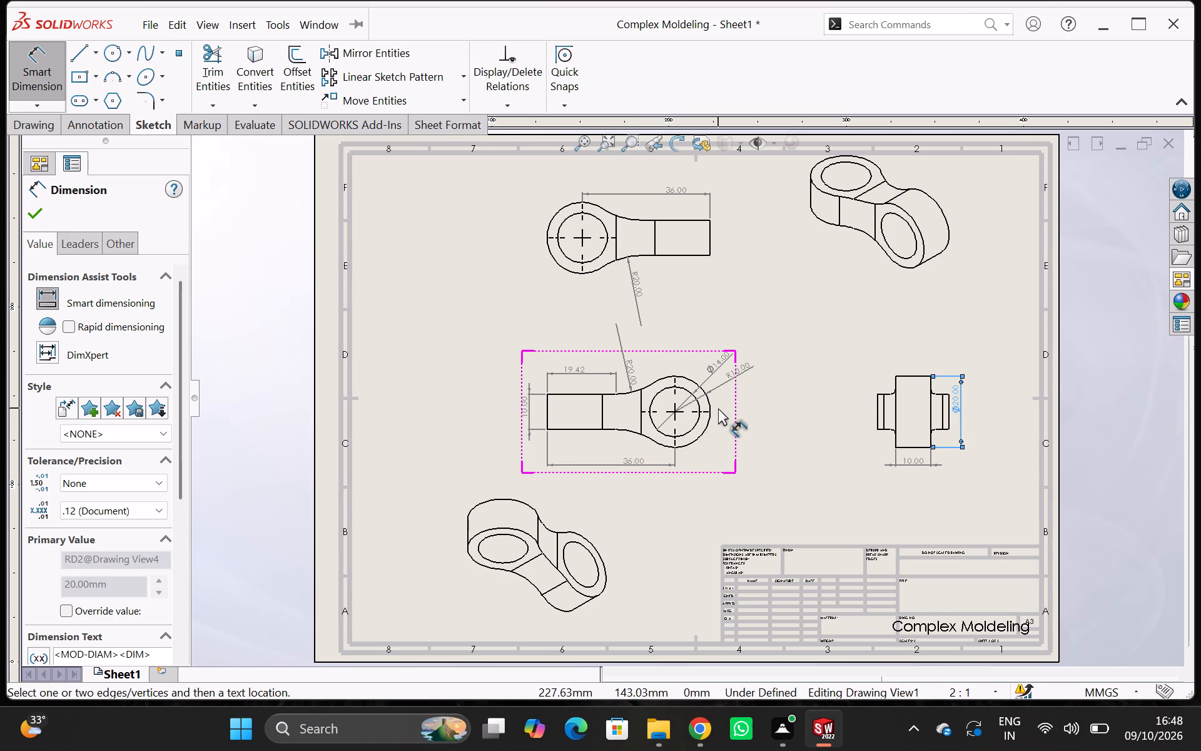
left_click(883, 412)
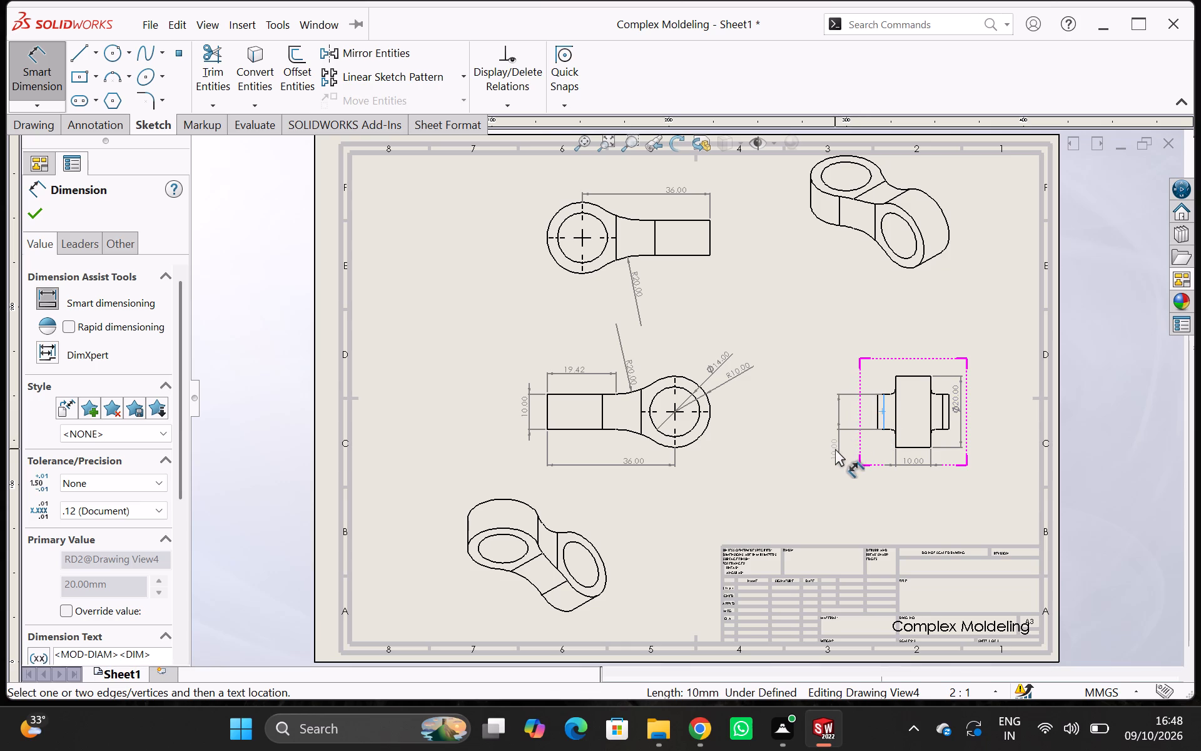
left_click(846, 446)
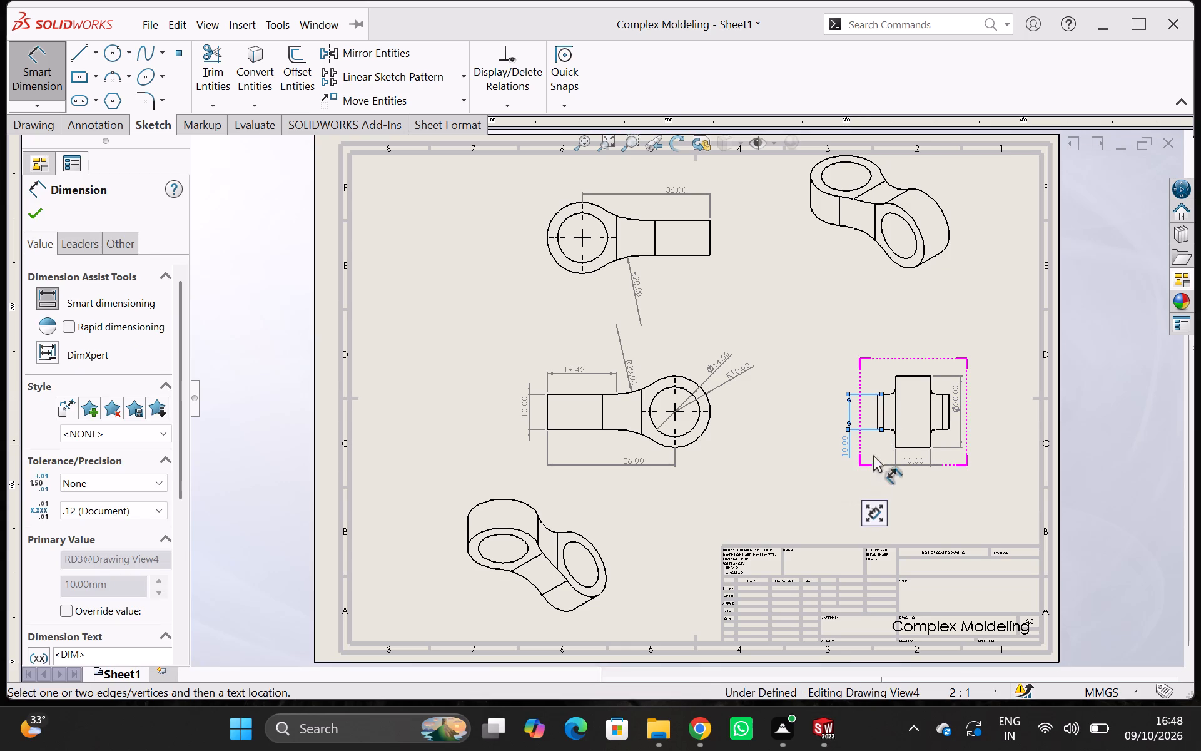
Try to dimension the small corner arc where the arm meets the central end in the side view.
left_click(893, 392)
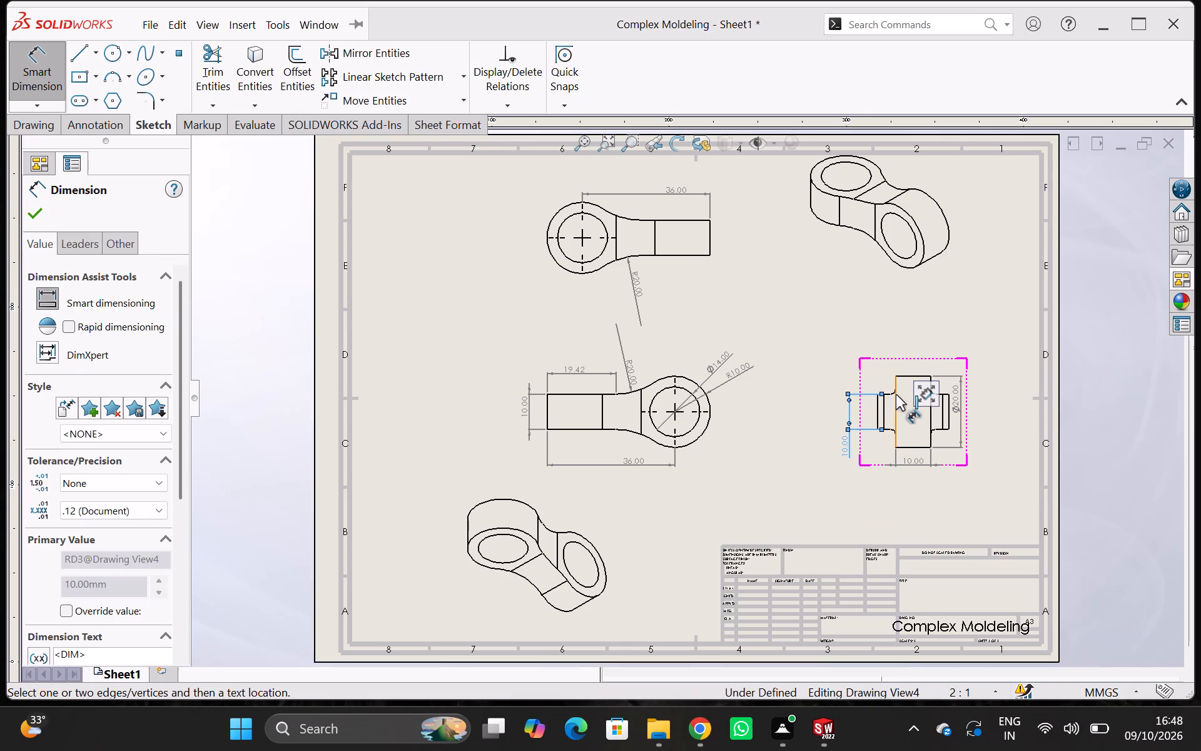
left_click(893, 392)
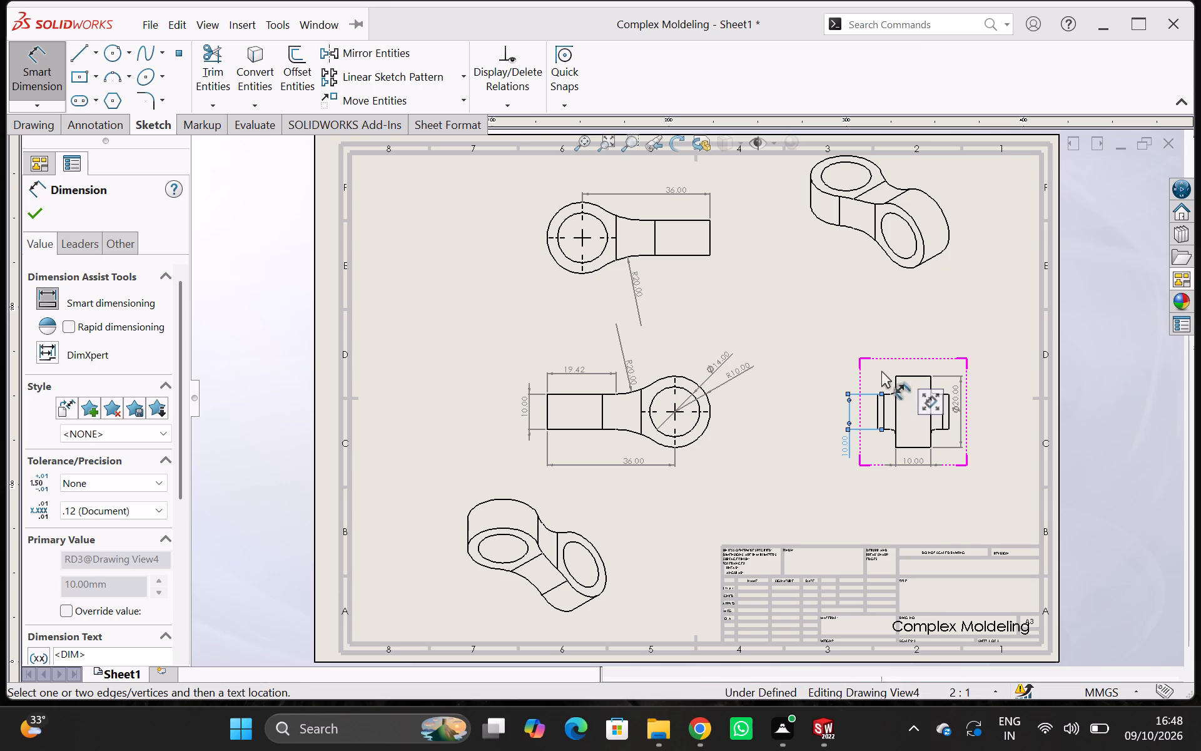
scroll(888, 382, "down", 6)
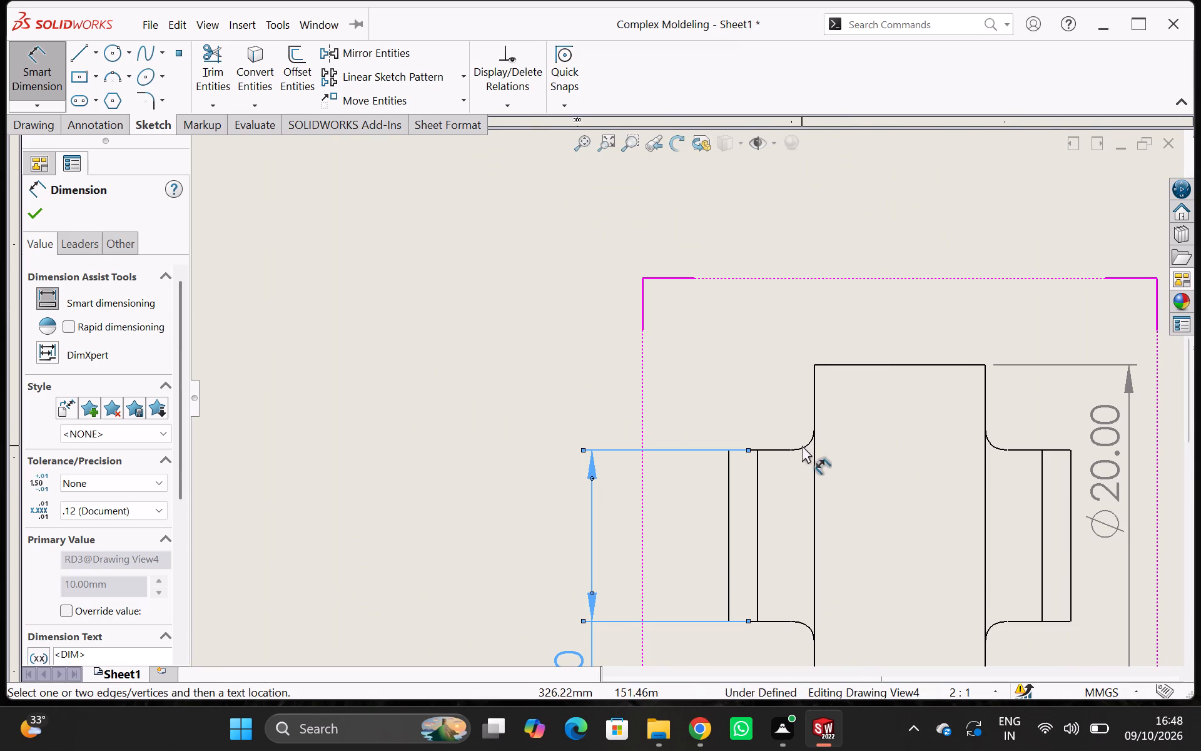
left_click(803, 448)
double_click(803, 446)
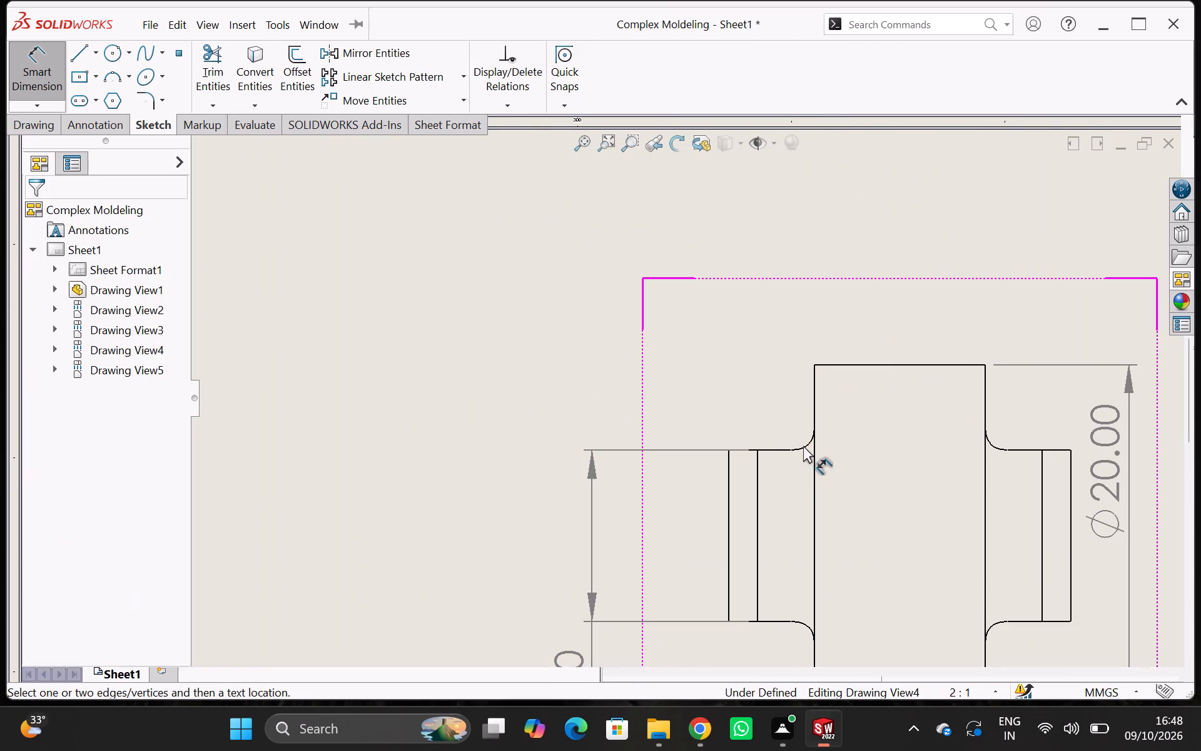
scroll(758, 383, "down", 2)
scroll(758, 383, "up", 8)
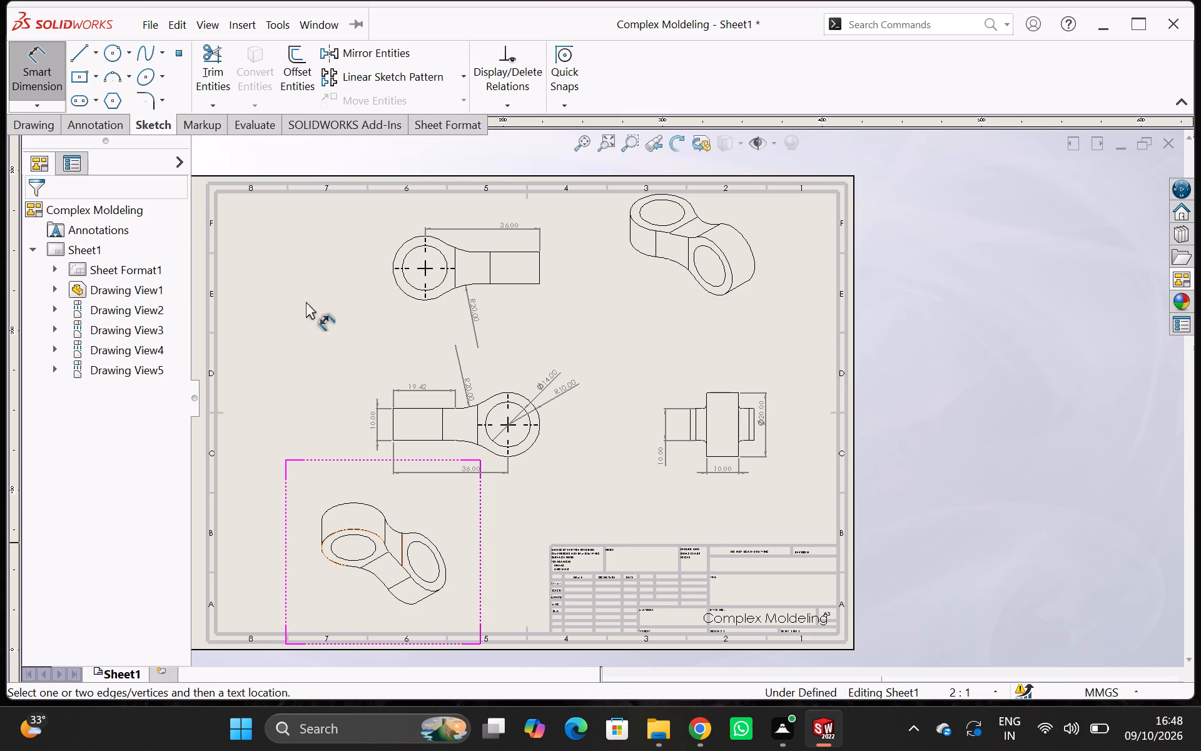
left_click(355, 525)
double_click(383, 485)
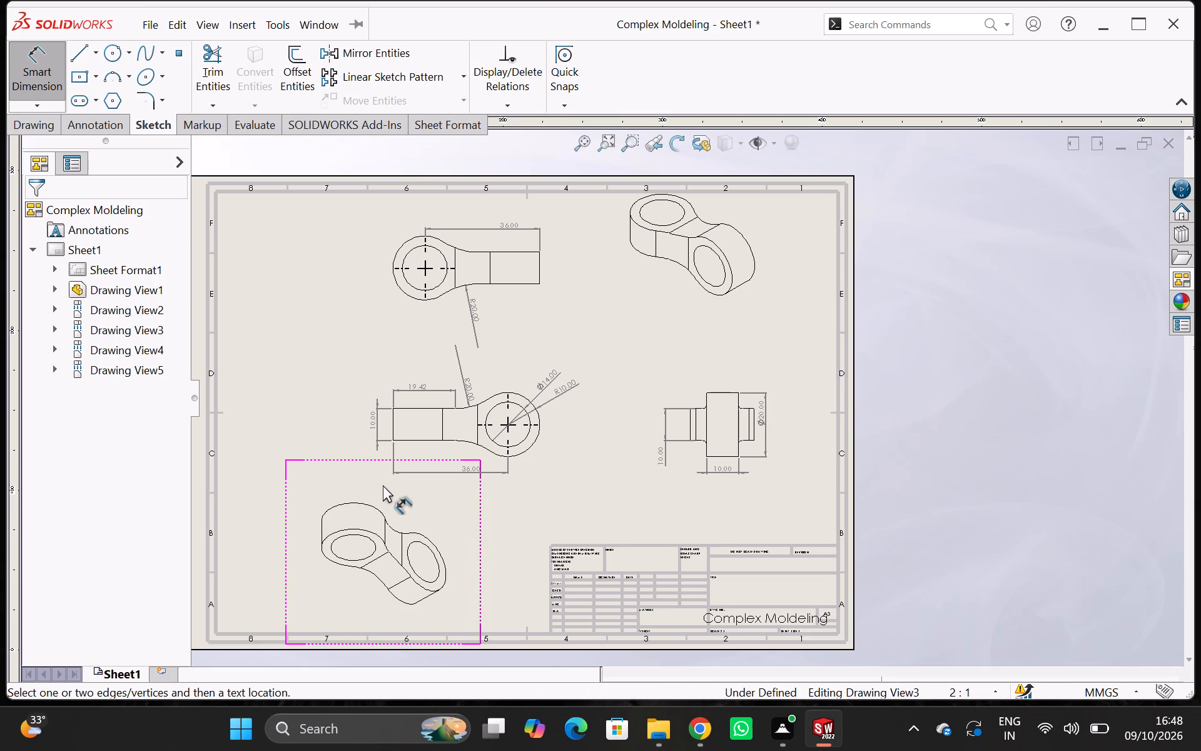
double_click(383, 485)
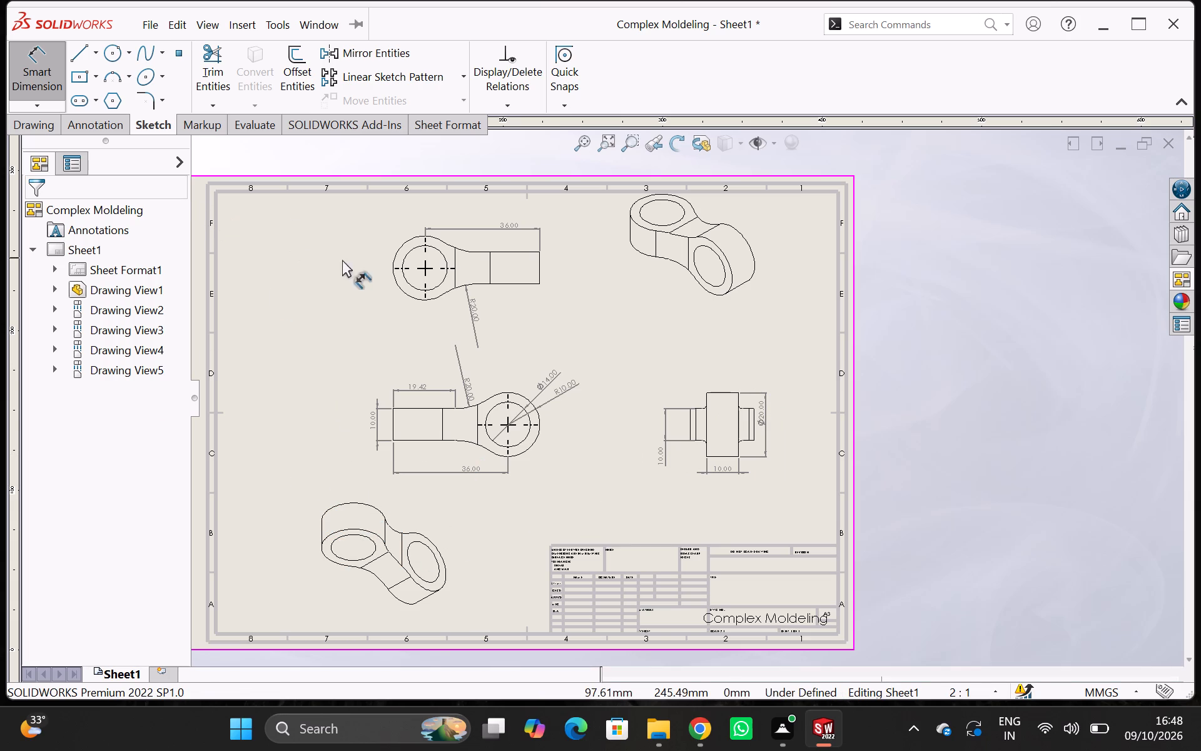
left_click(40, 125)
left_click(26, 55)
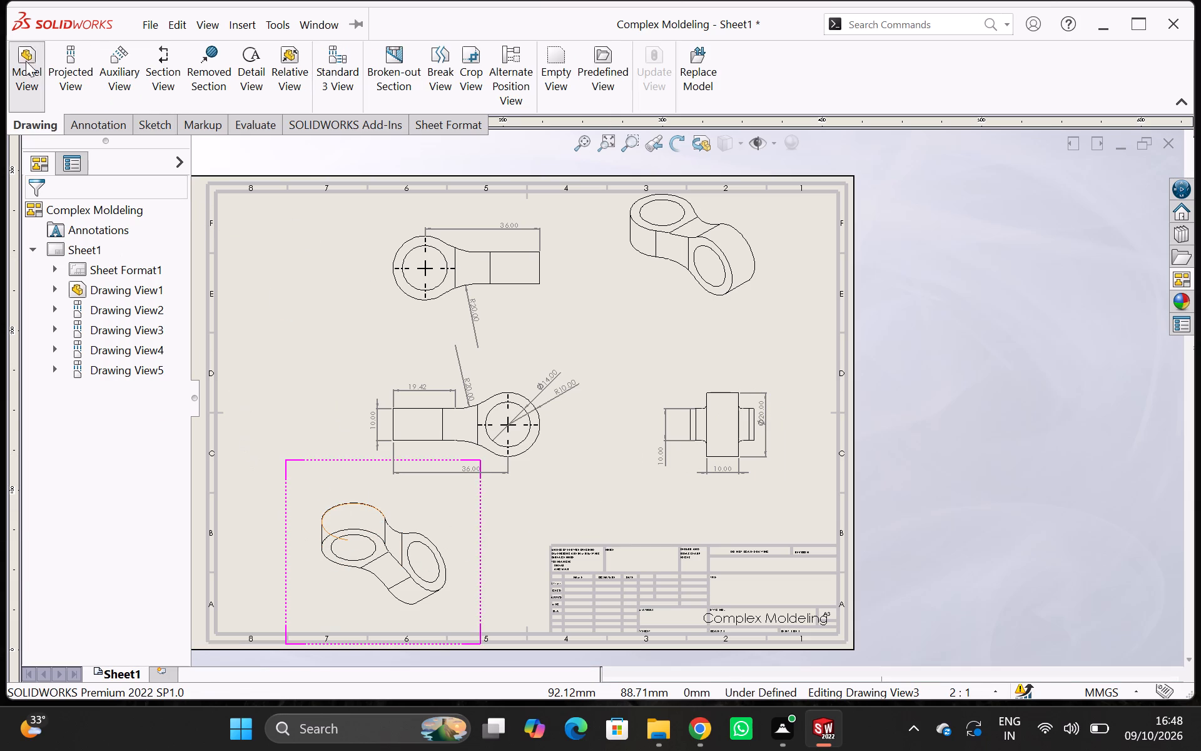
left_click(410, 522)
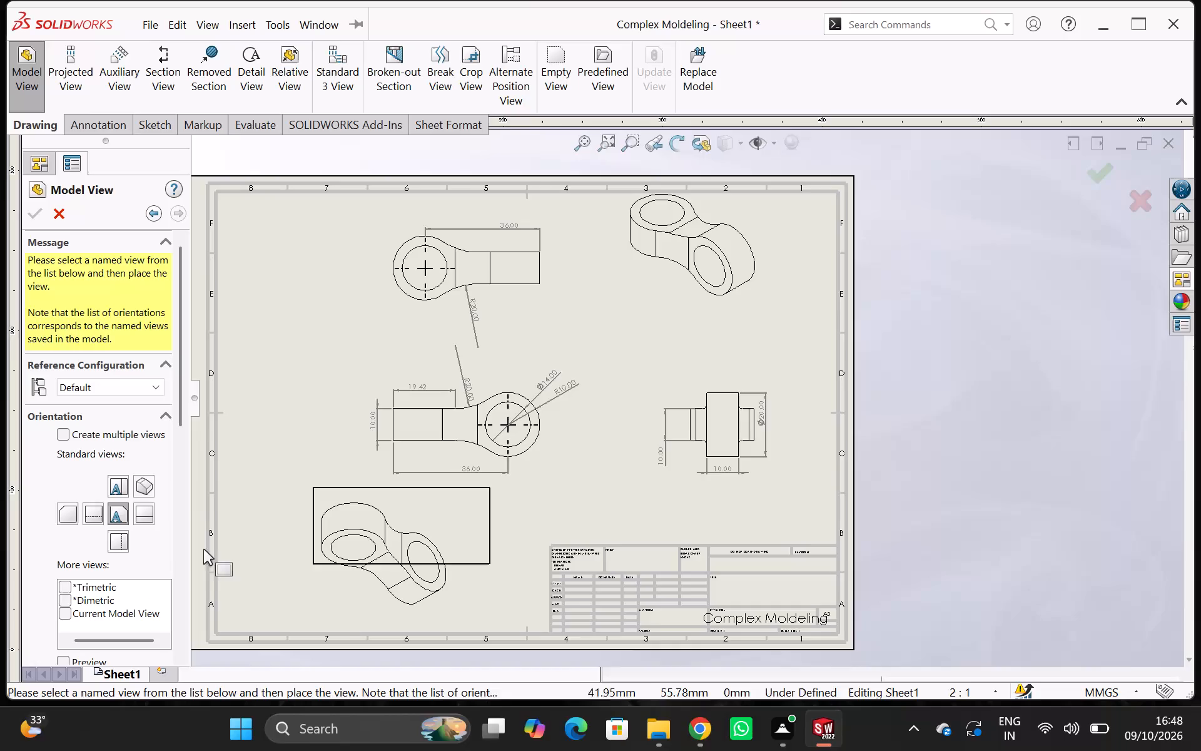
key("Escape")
Set the display style of both isometric views to Shaded With Edges.
left_click(383, 533)
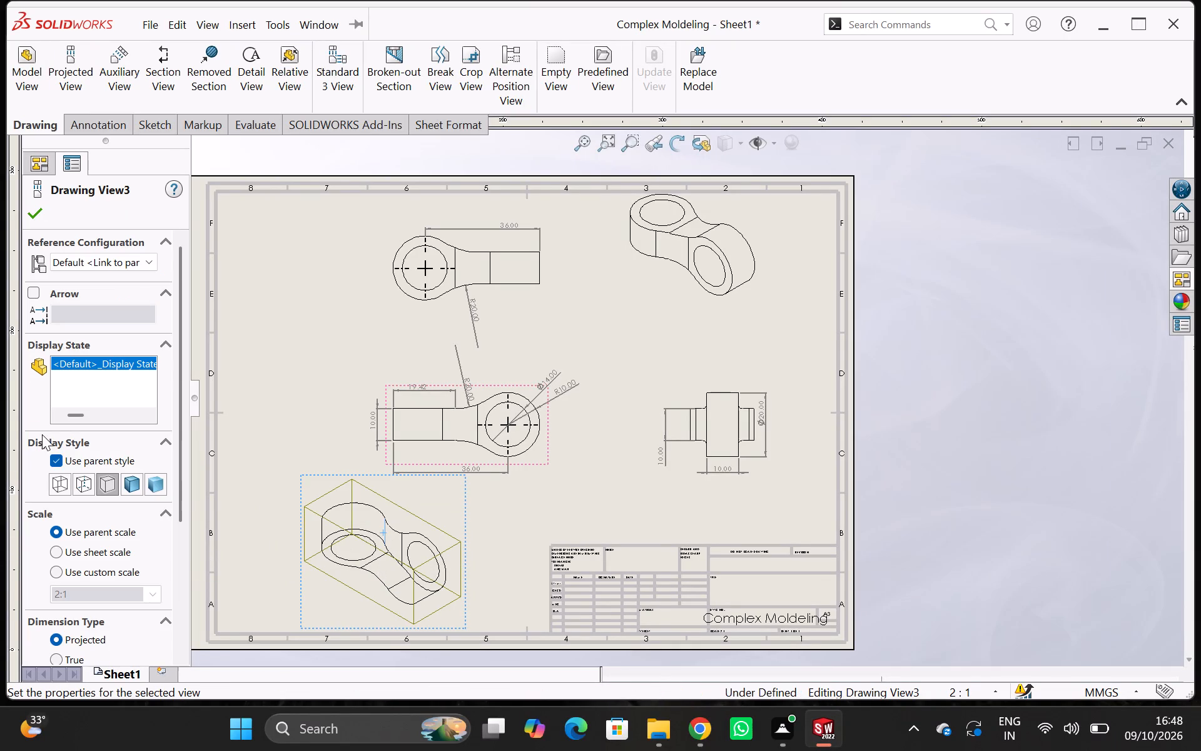
left_click(126, 476)
left_click(712, 257)
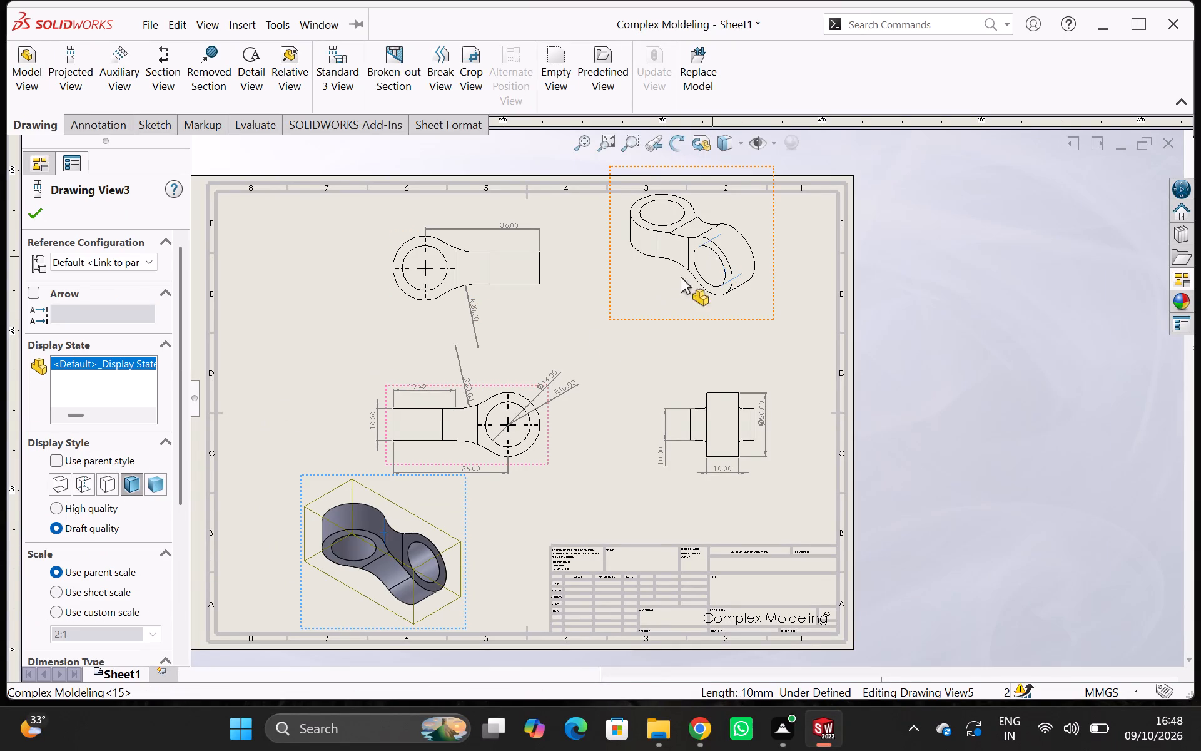
left_click(134, 476)
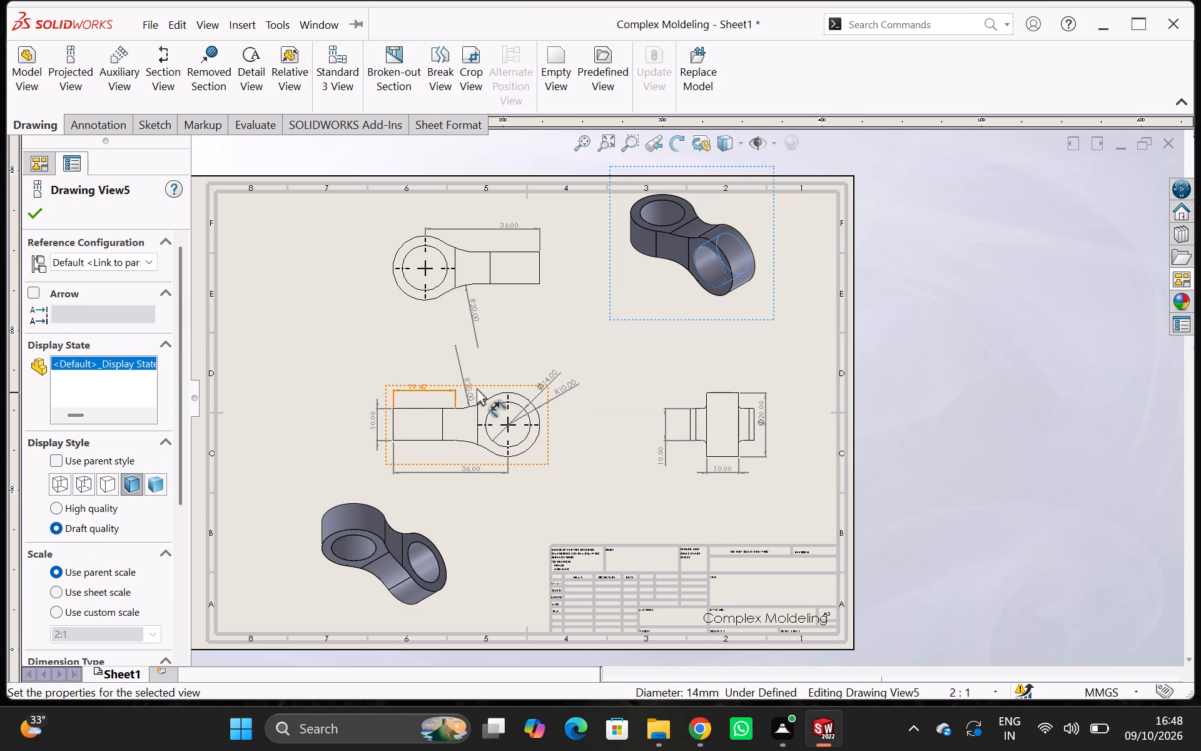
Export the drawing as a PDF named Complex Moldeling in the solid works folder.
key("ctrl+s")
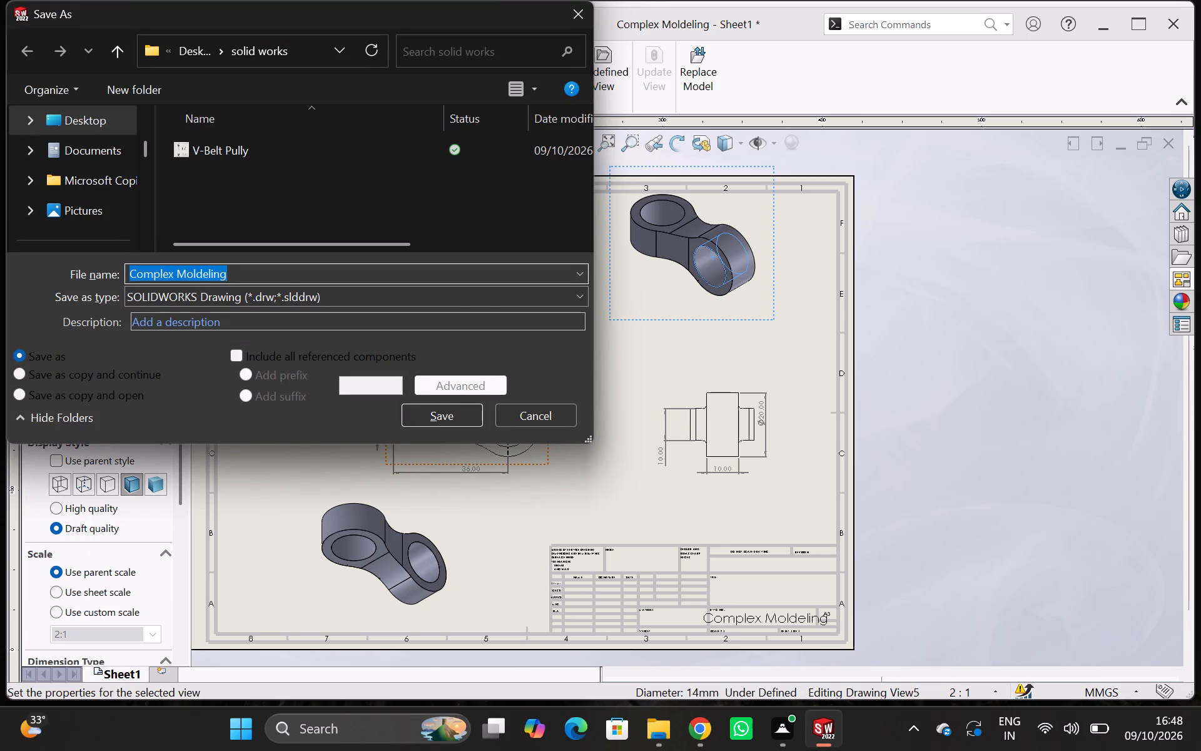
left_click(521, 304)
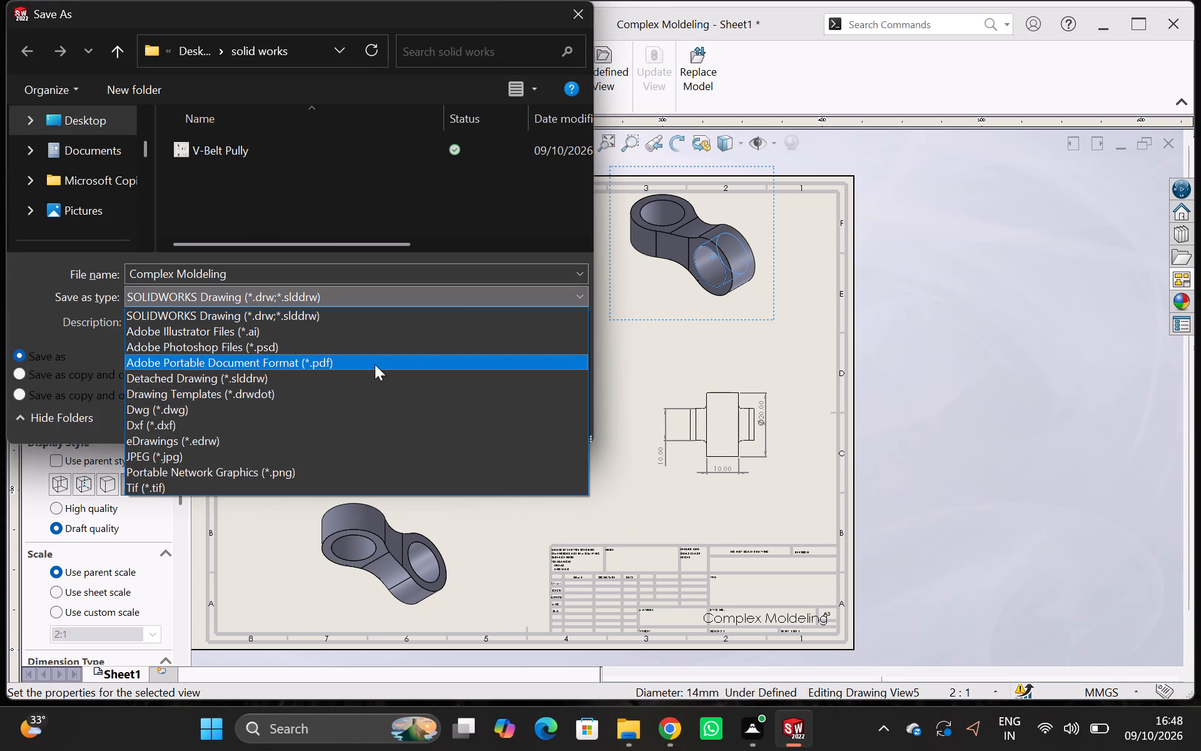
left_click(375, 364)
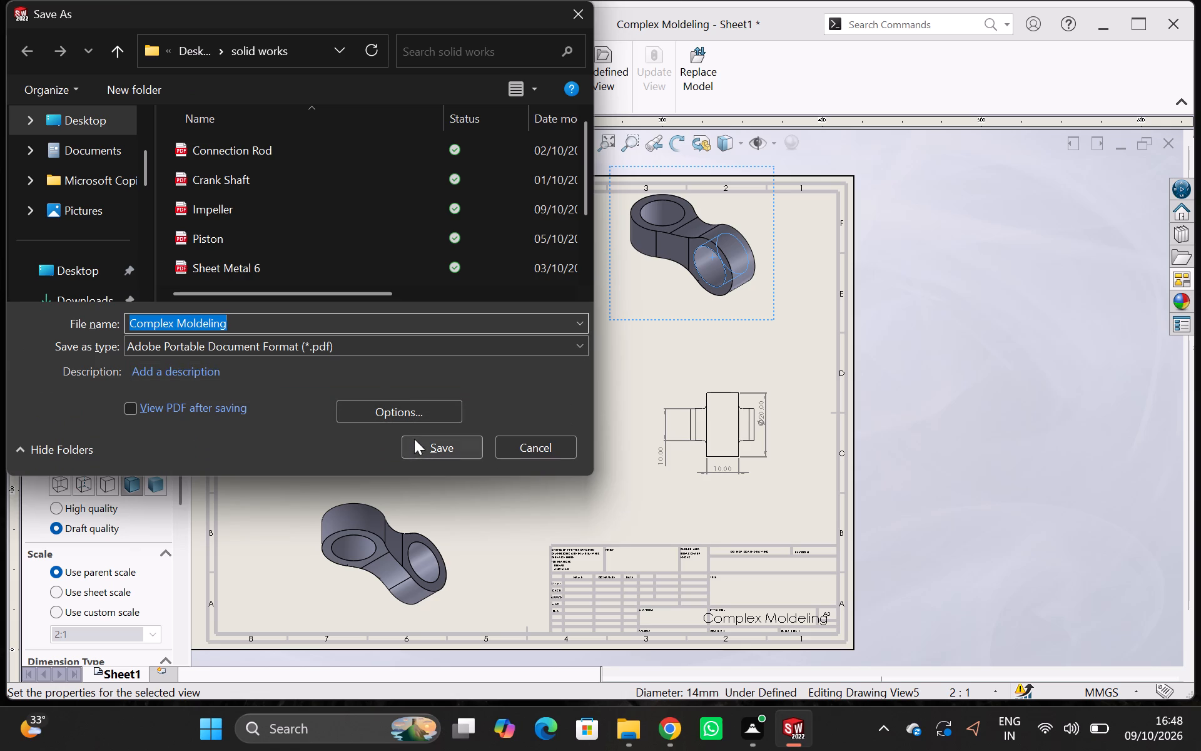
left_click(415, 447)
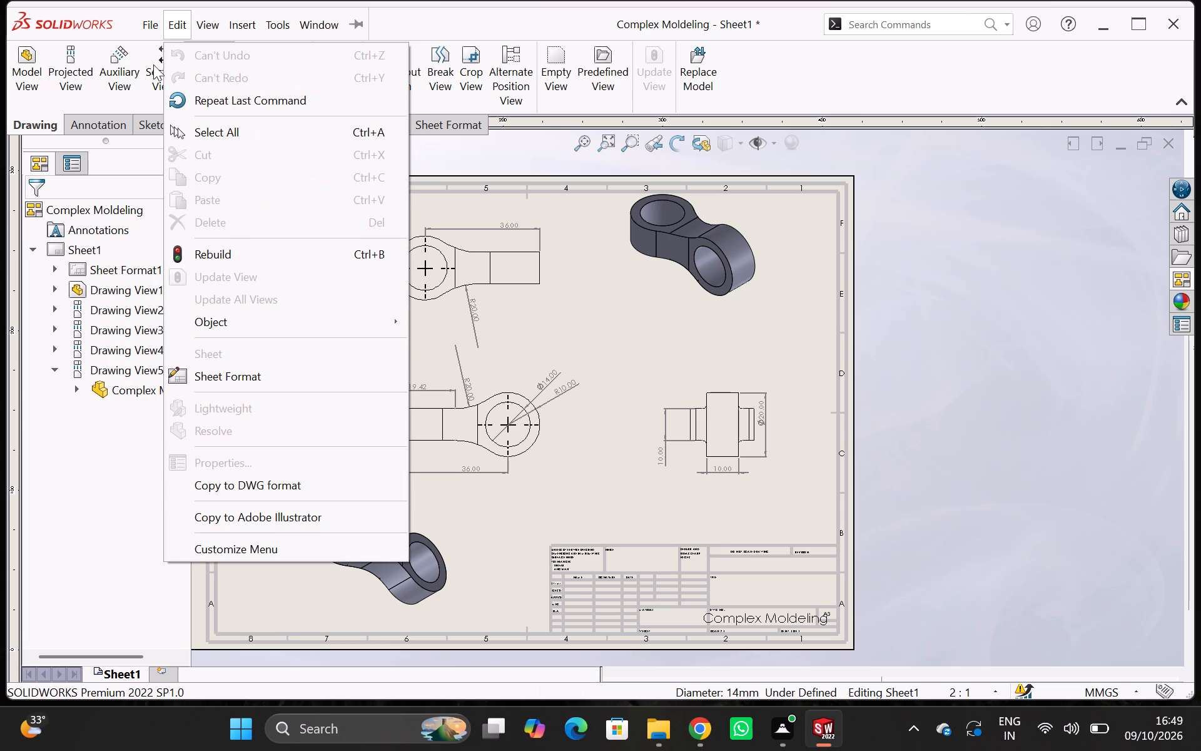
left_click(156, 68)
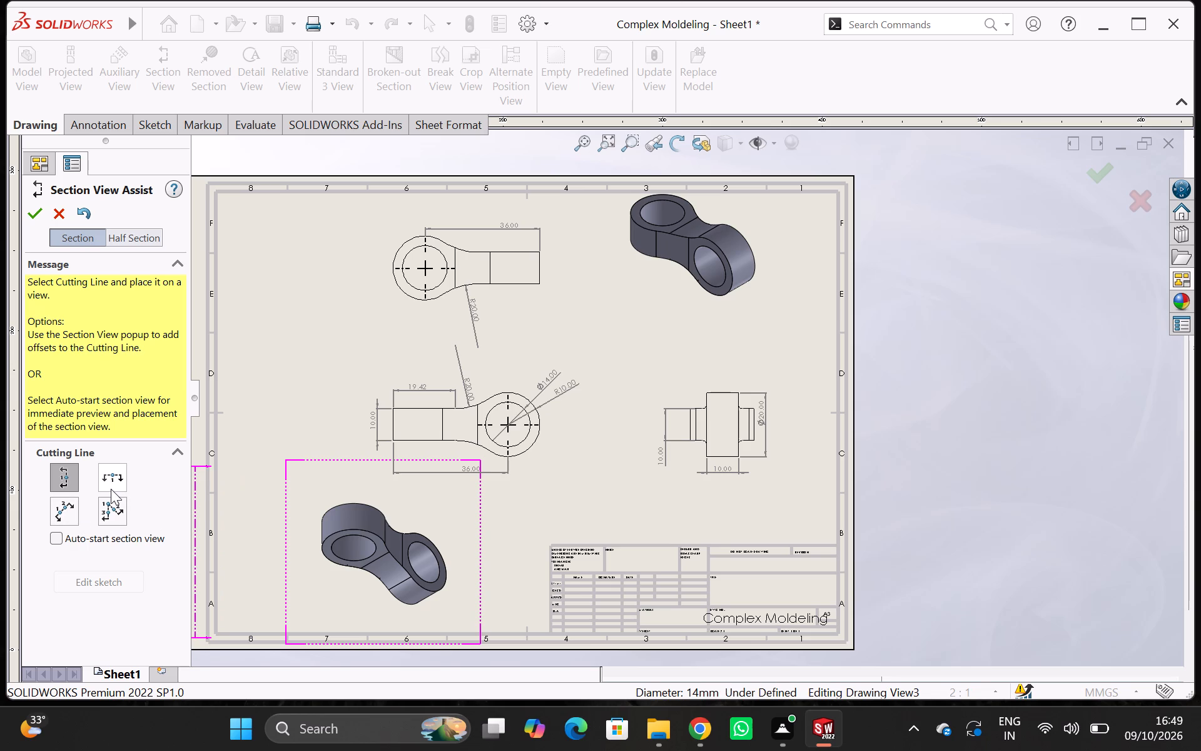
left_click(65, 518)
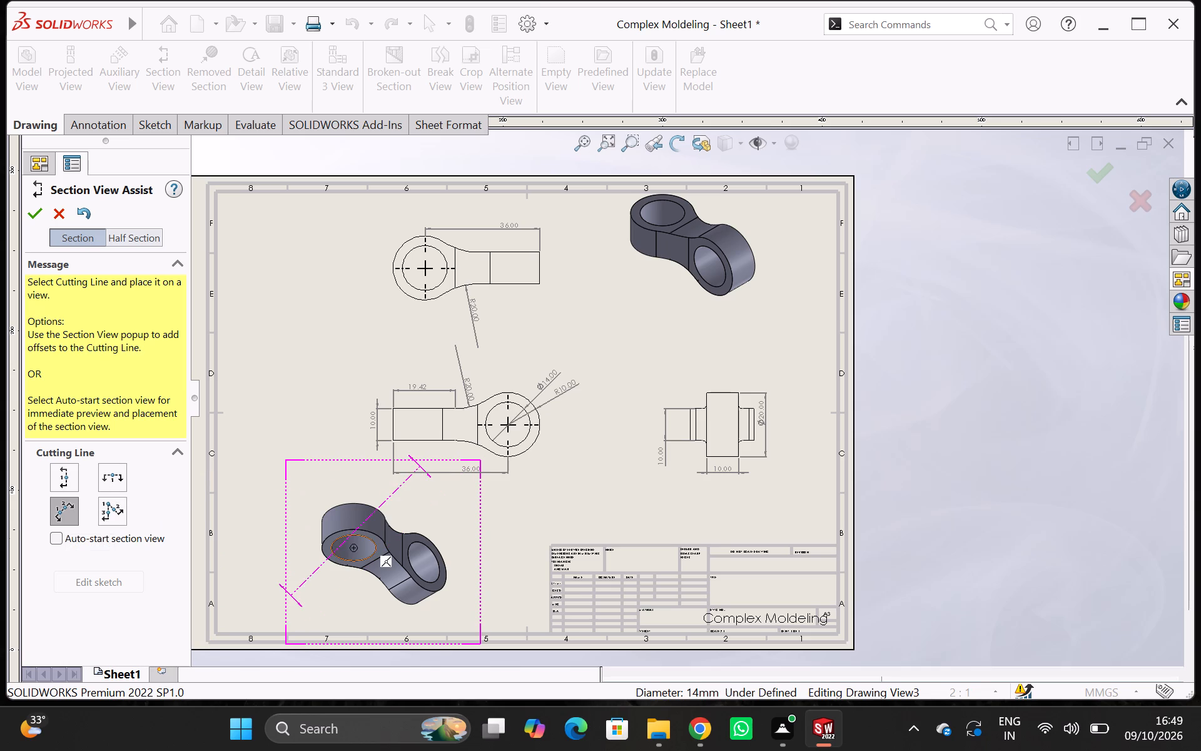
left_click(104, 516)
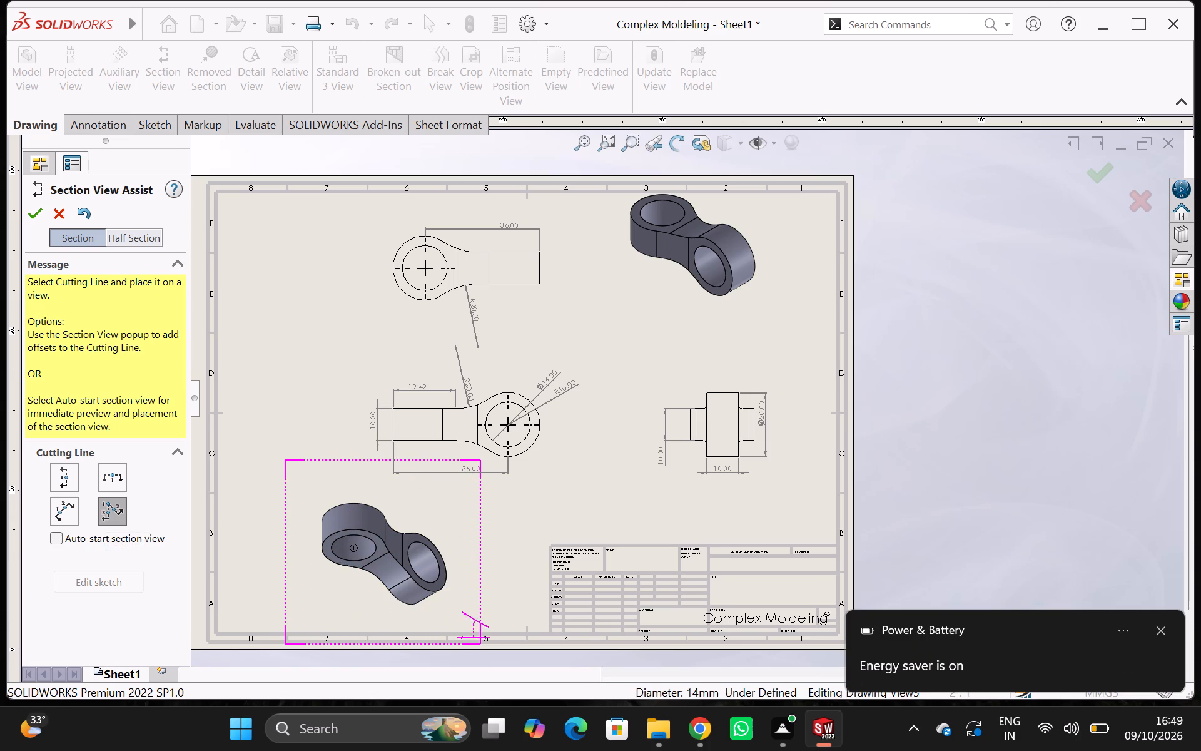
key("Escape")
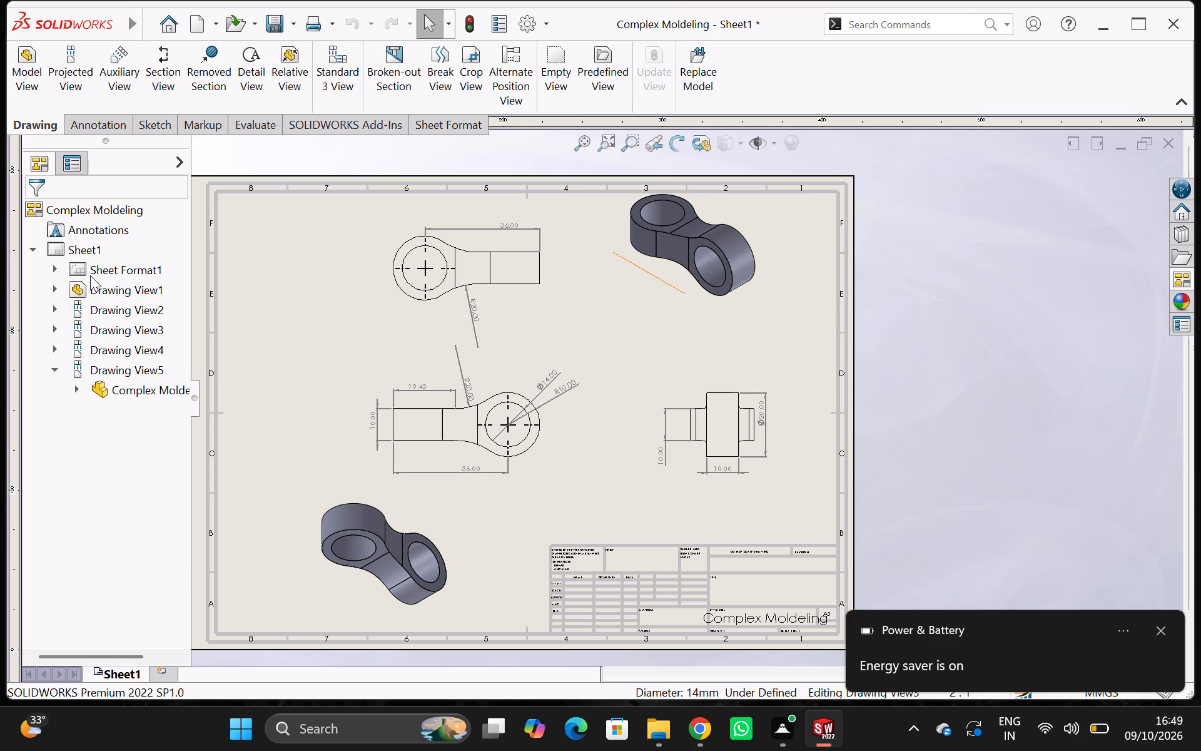
Create a section view from a horizontal cutting line through the base view's hole centre and place it directly below that view.
left_click(156, 66)
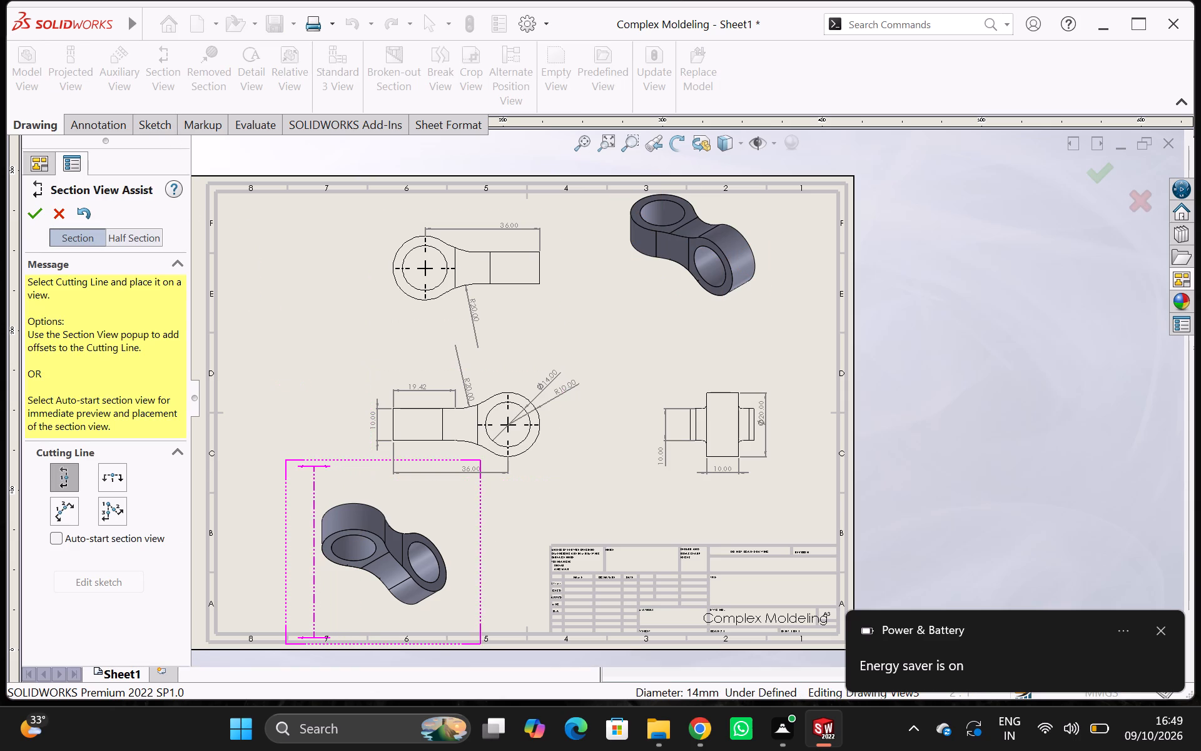
left_click(119, 486)
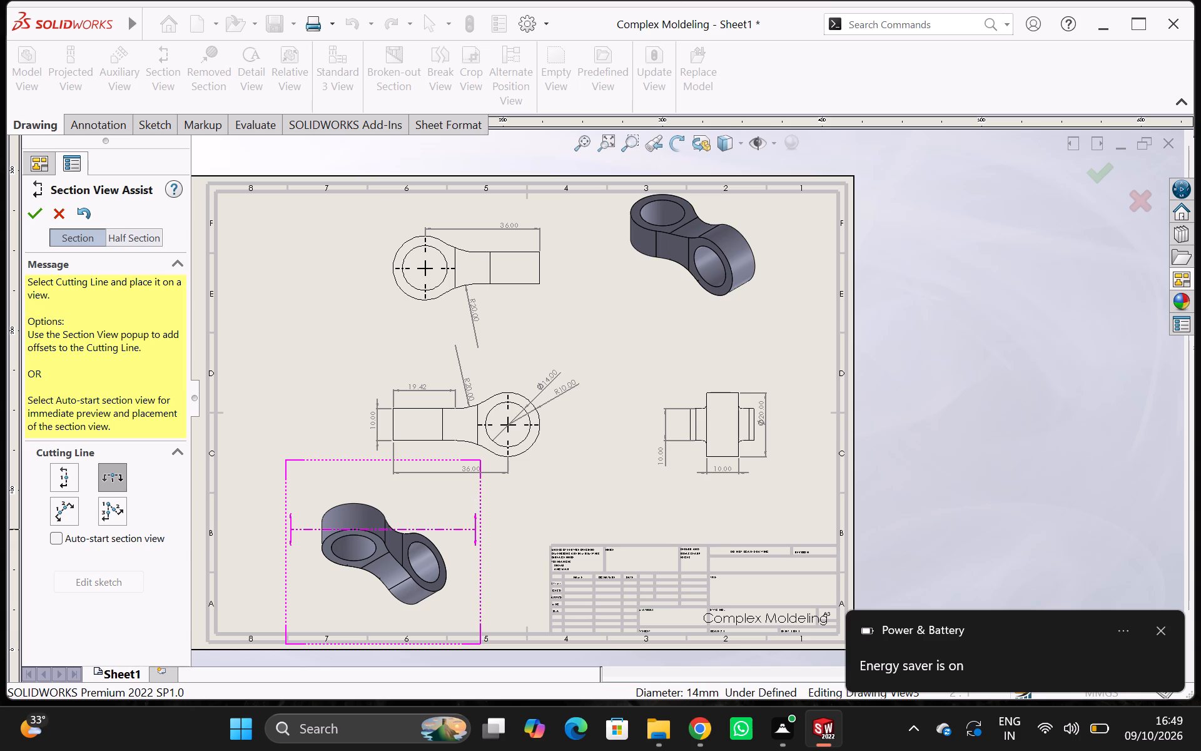
left_click(464, 425)
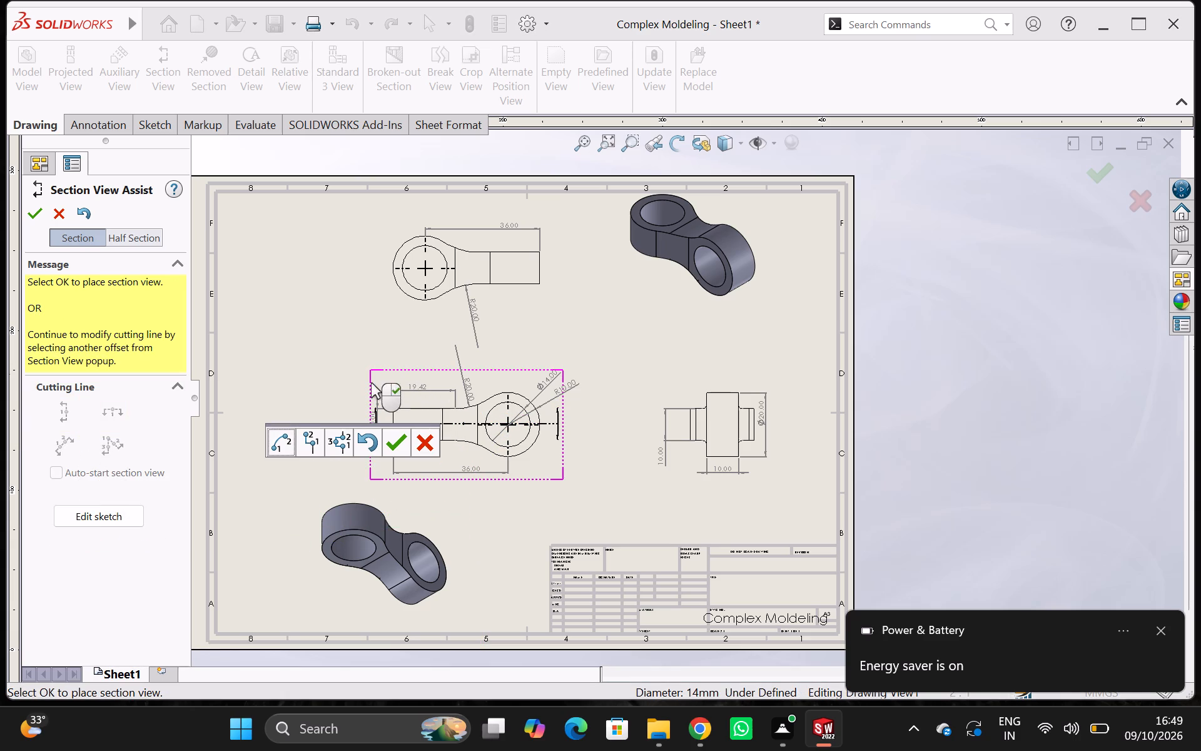
left_click(395, 437)
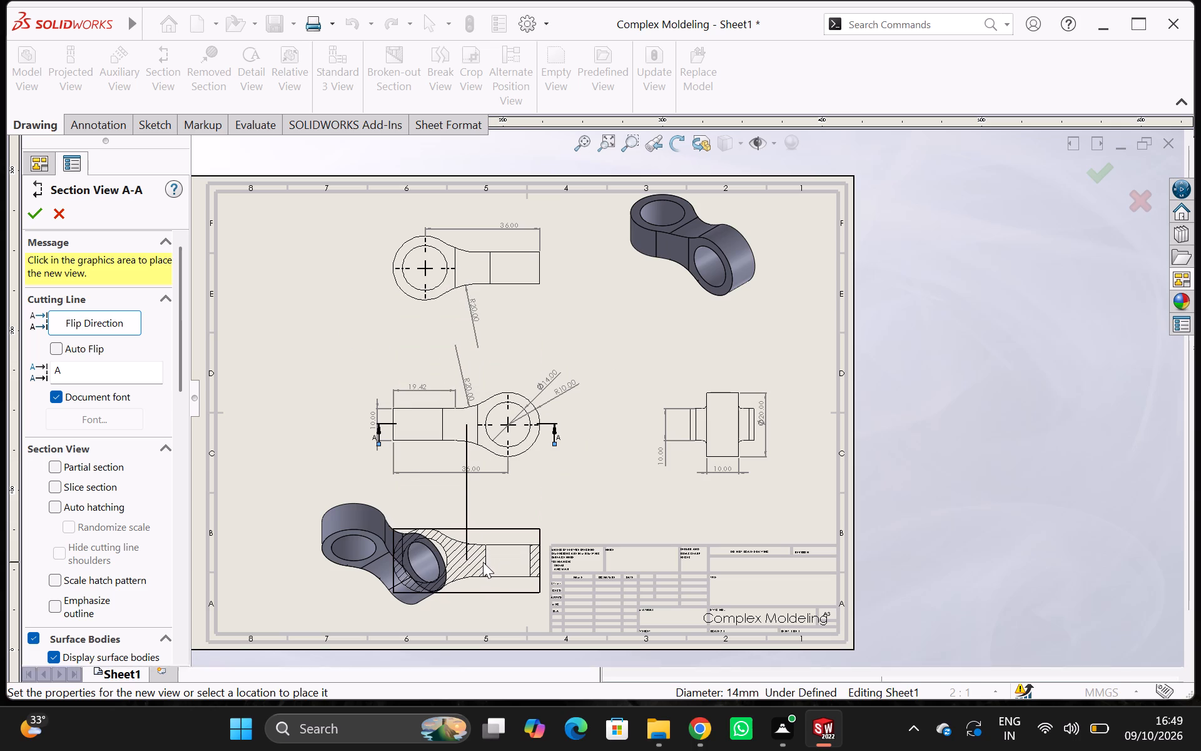
left_click(483, 562)
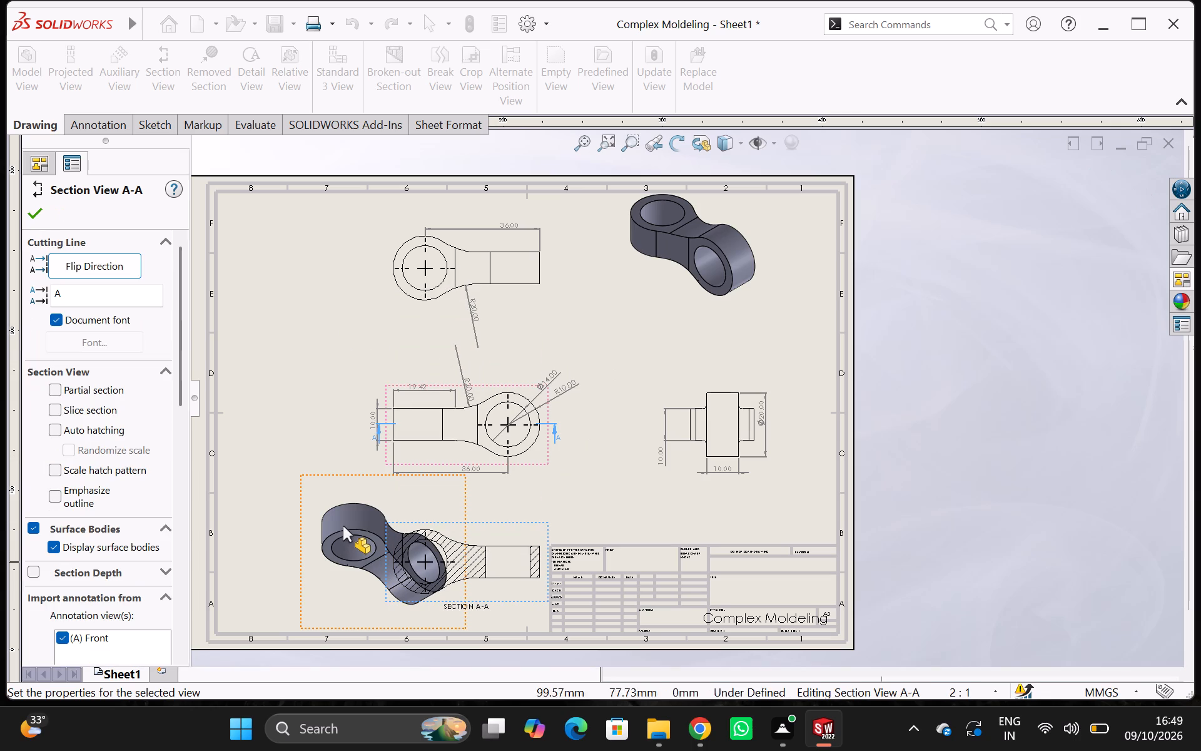
Move the lower shaded isometric view up and to the left, clear of the section view.
left_click(343, 526)
left_click_drag(300, 478, 285, 471)
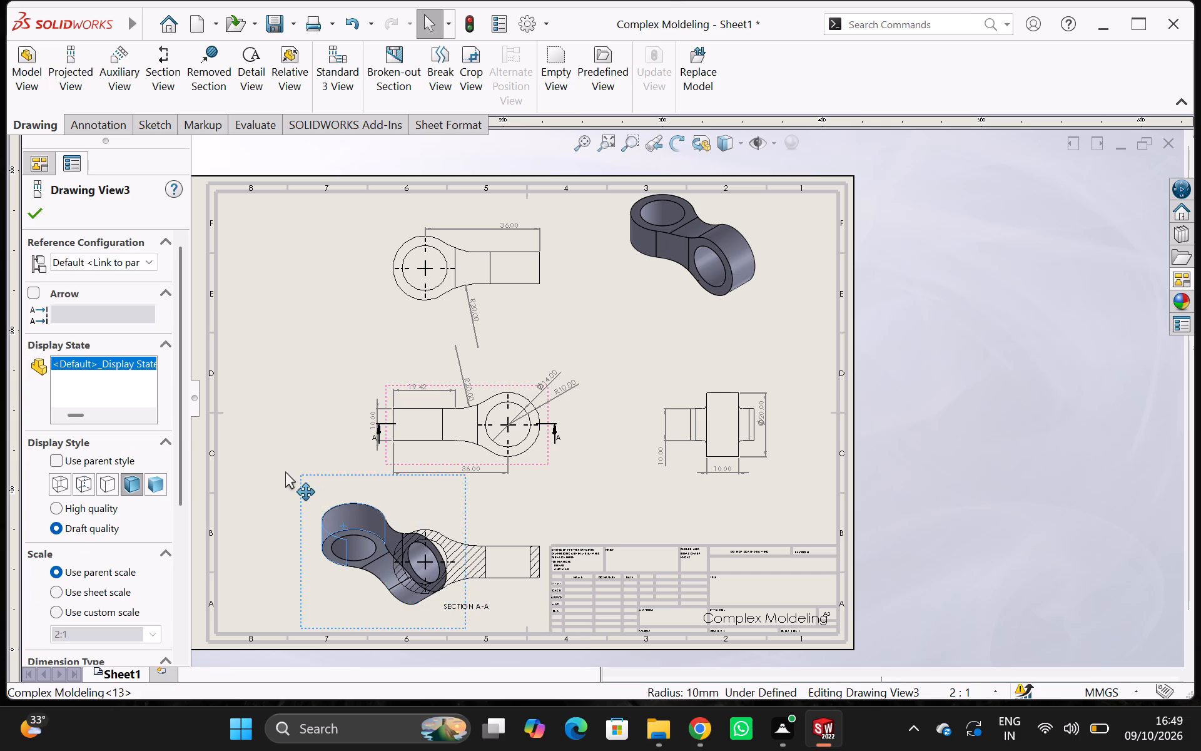
left_click_drag(285, 471, 223, 451)
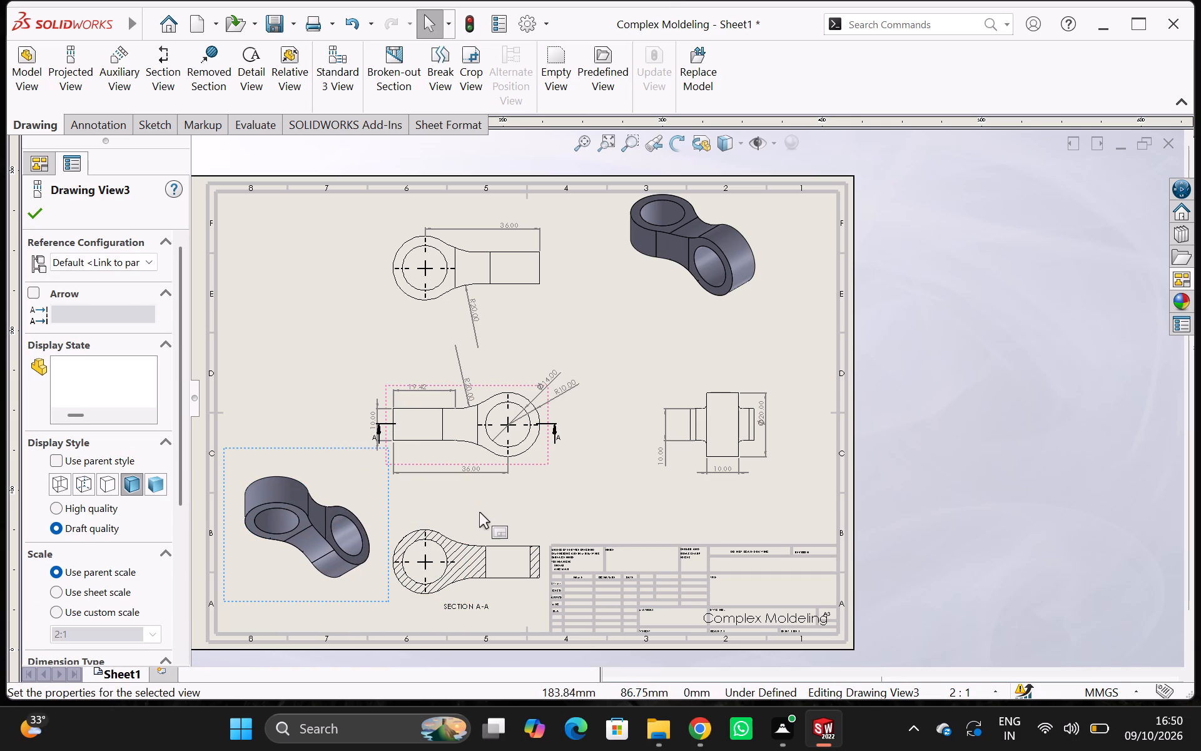
key("Escape")
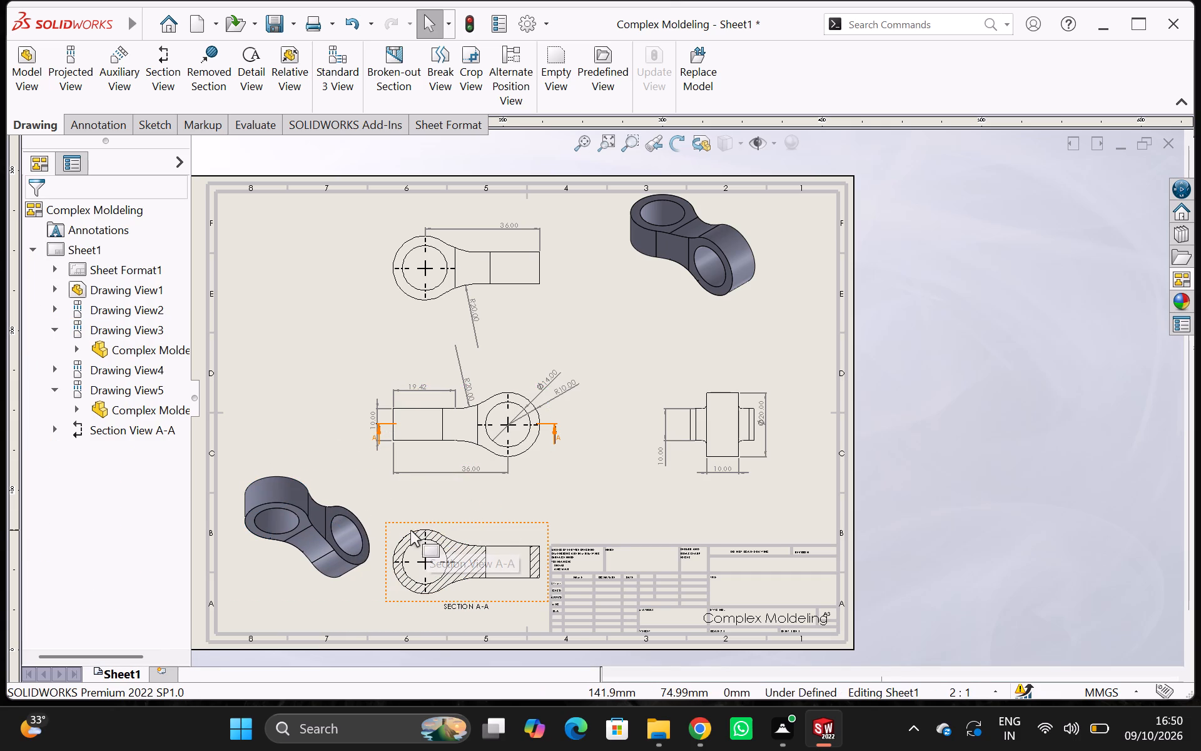
Export the drawing as a PDF named Complex Moldeling, replacing the existing PDF file.
key("ctrl+s")
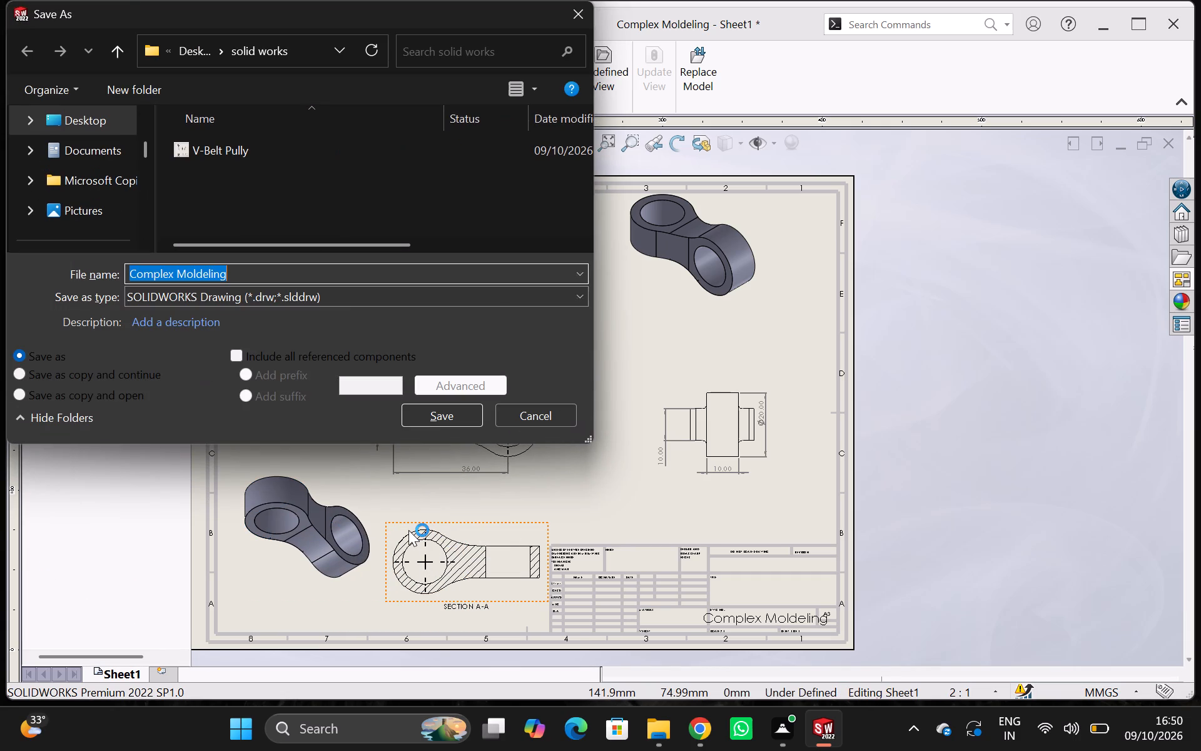
left_click(446, 305)
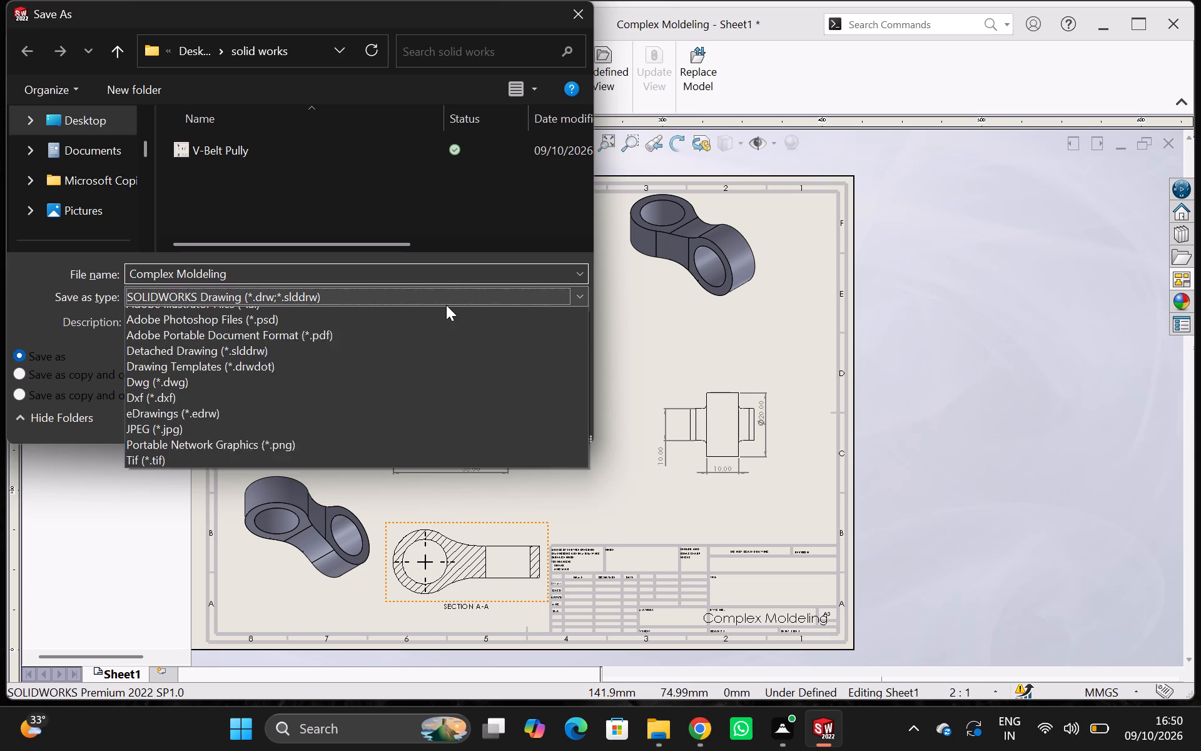
left_click(352, 364)
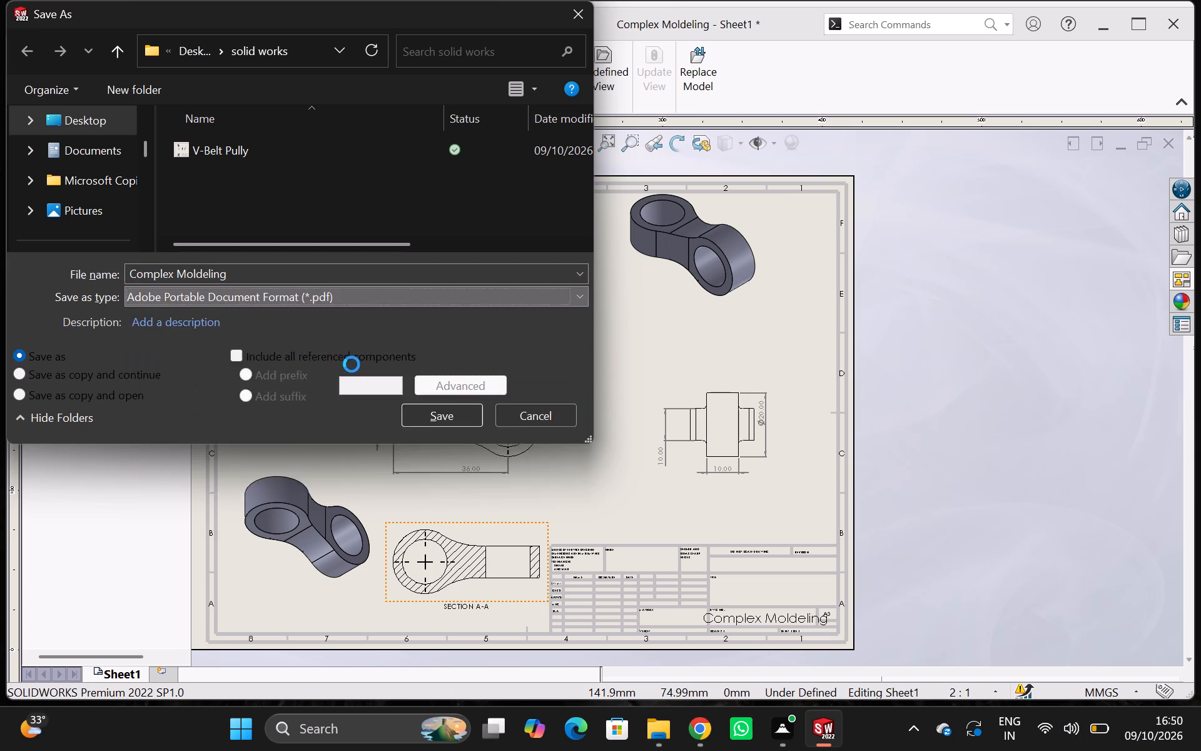
left_click(436, 449)
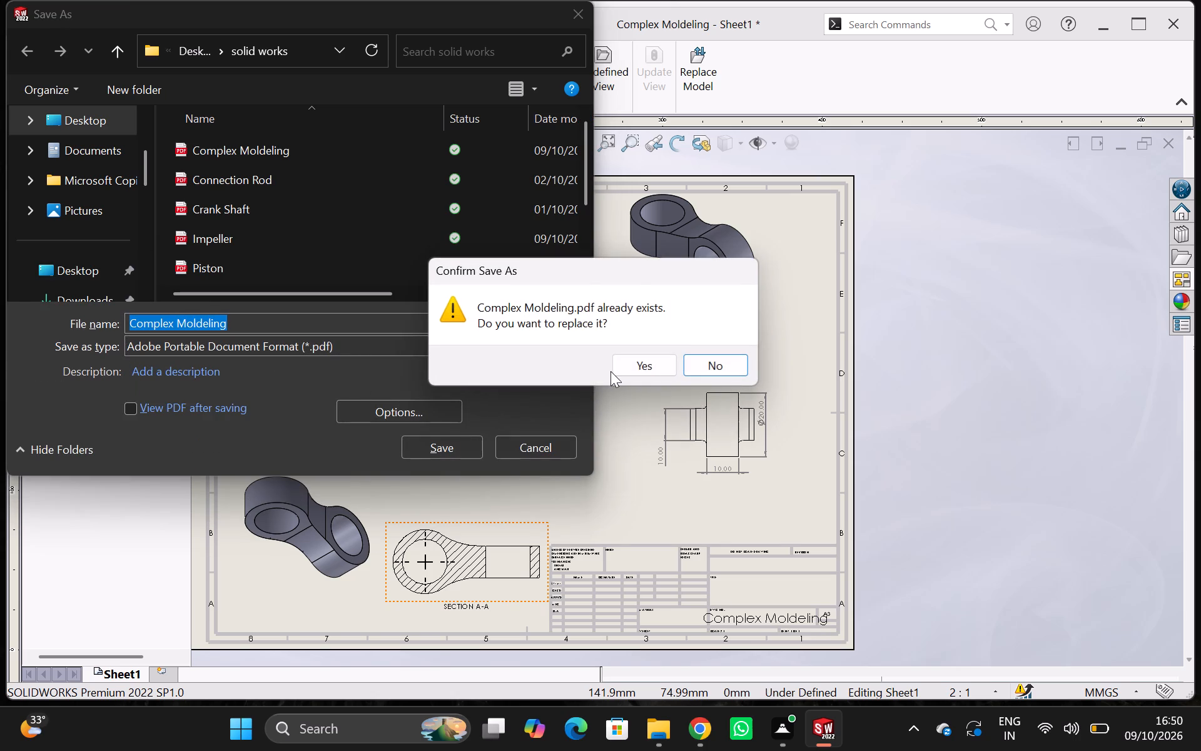
left_click(630, 364)
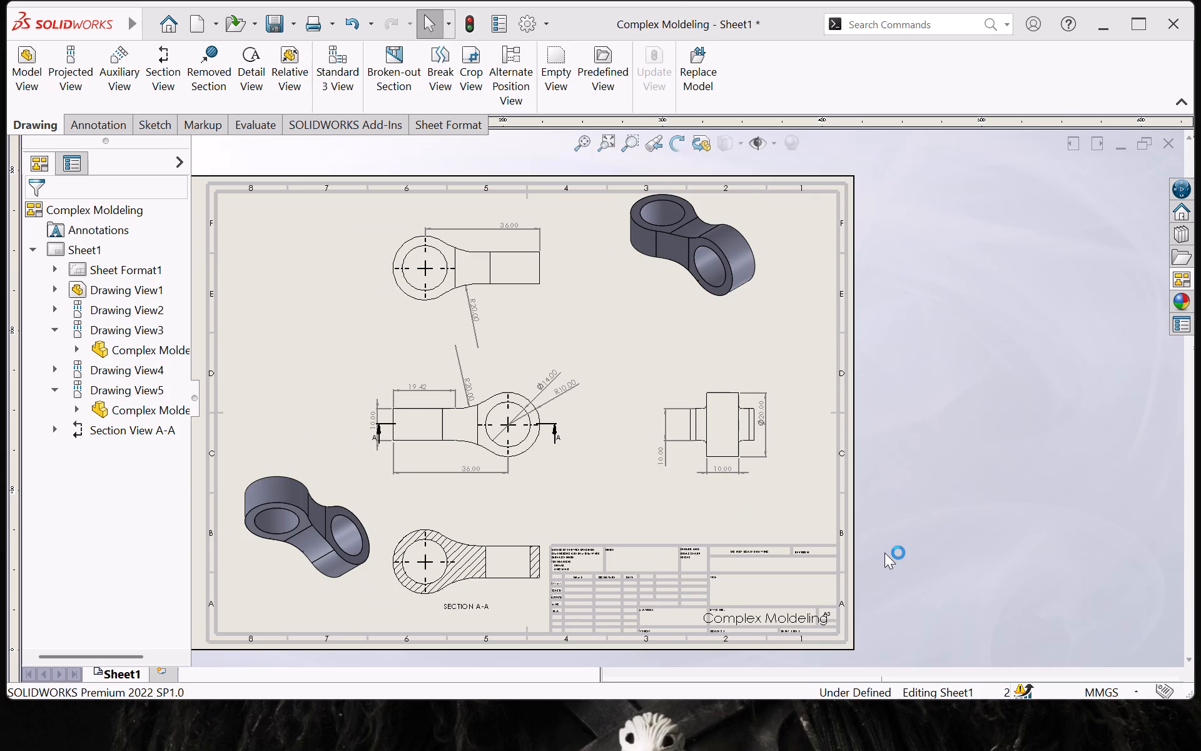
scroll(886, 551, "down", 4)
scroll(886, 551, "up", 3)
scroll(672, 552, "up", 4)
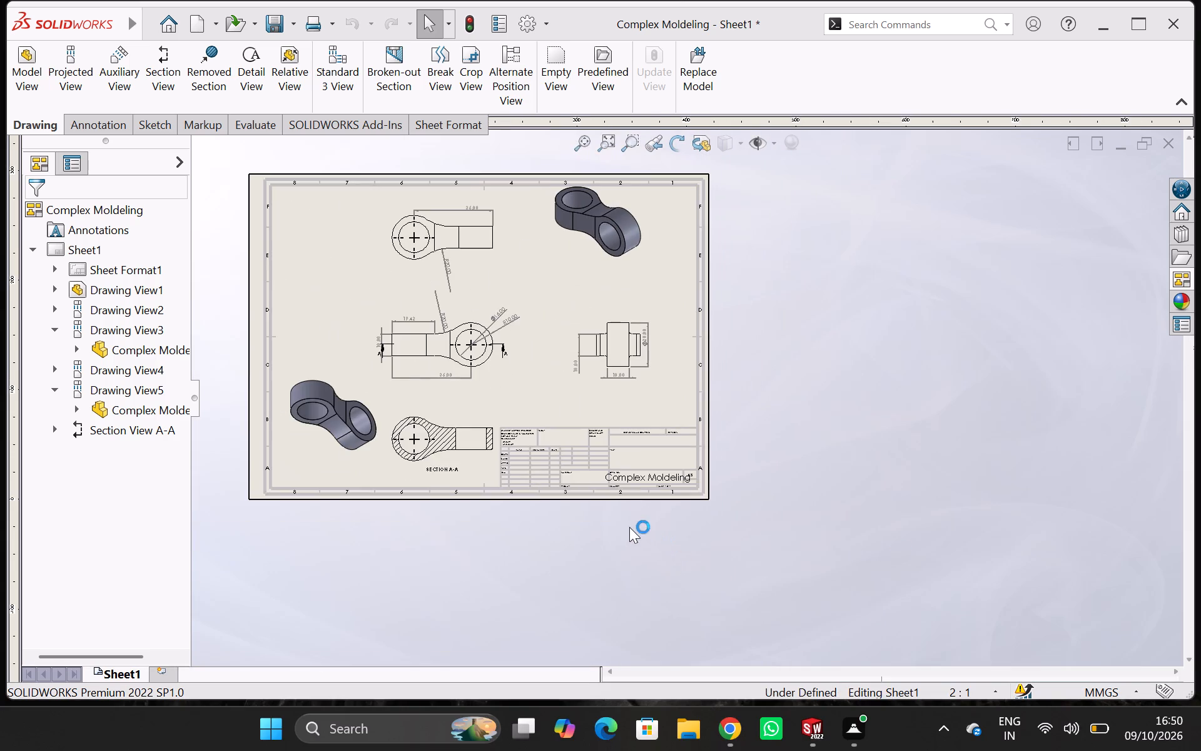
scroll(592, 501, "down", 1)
Open the recent Complex Moldeling PDF from File Explorer and review its drawing views and dimensions.
left_click(688, 735)
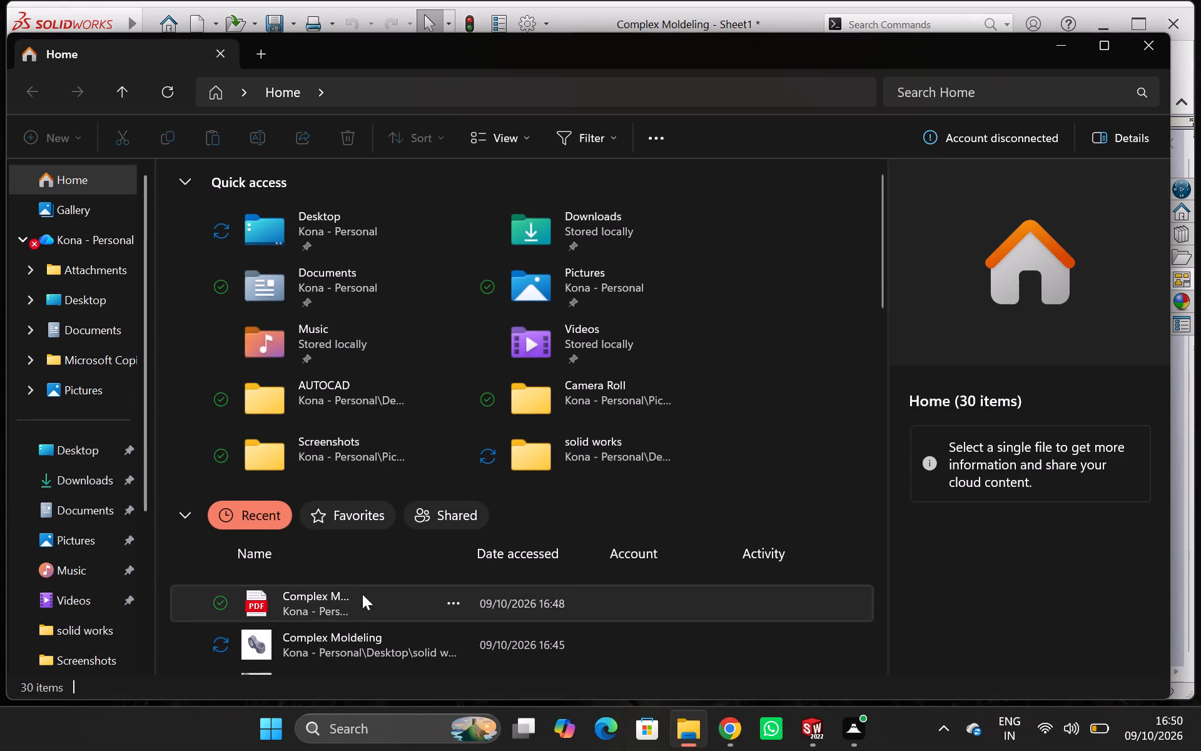
scroll(347, 605, "down", 2)
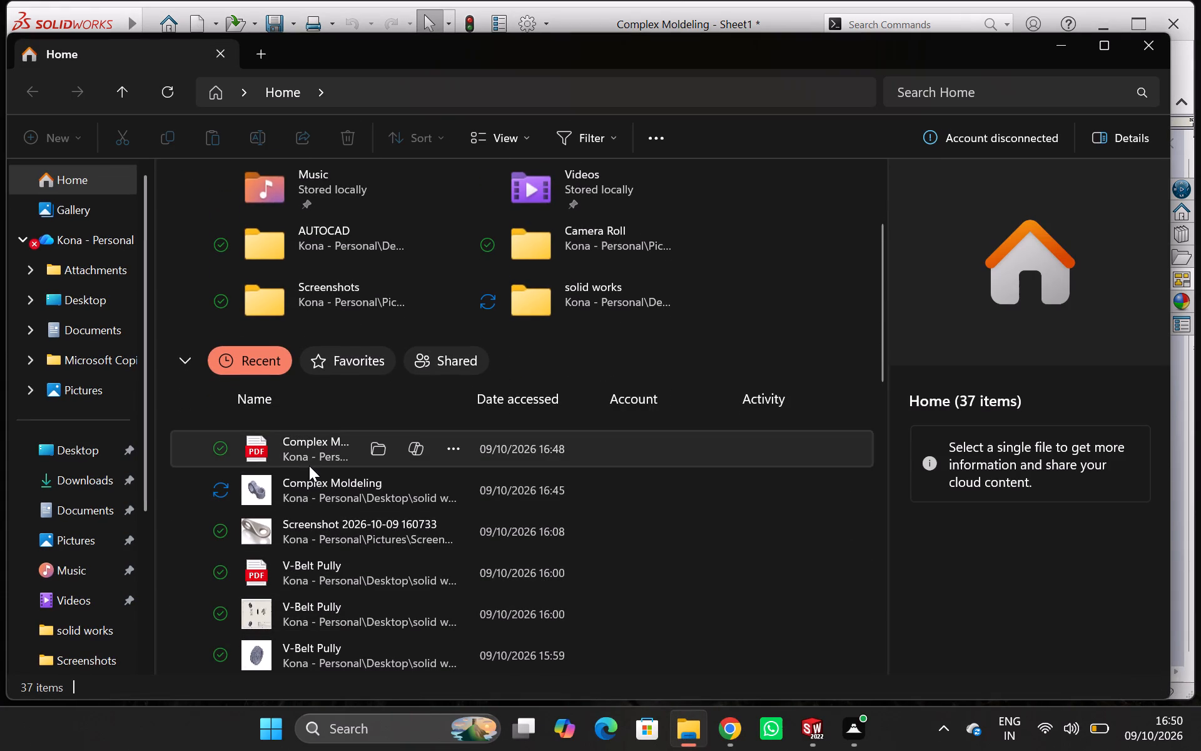
double_click(317, 447)
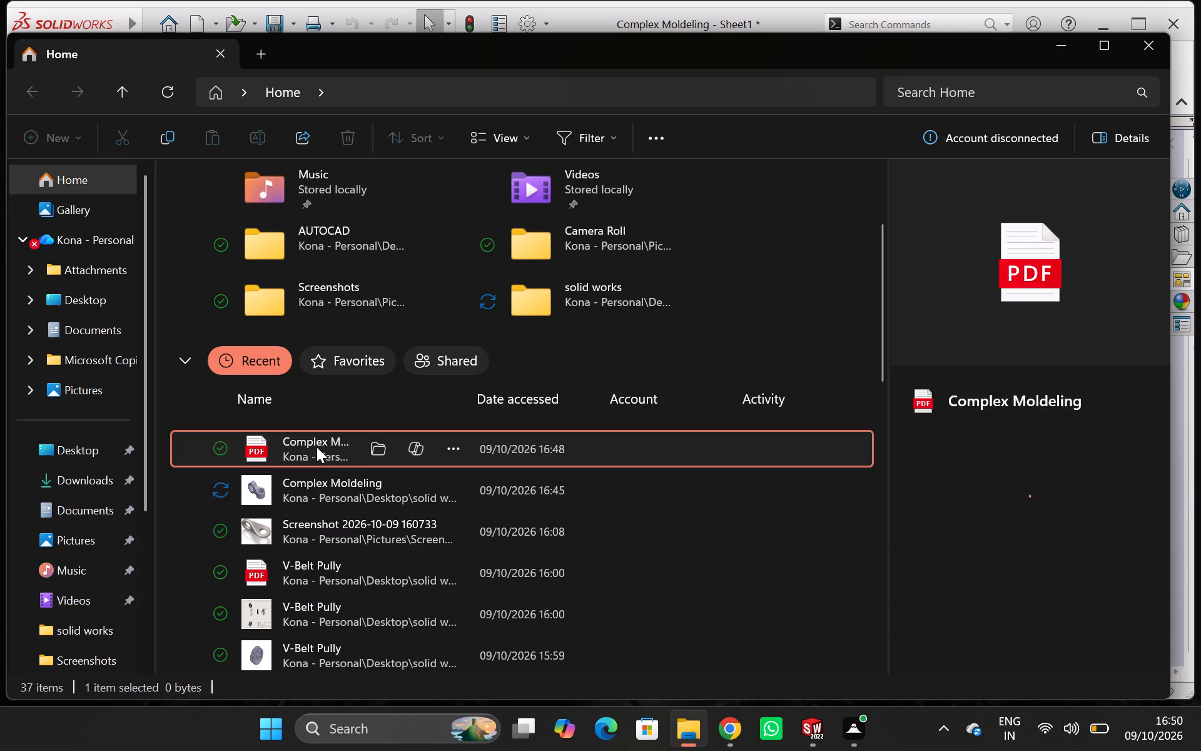
scroll(482, 461, "down", 3)
scroll(483, 462, "up", 4)
scroll(484, 462, "down", 5)
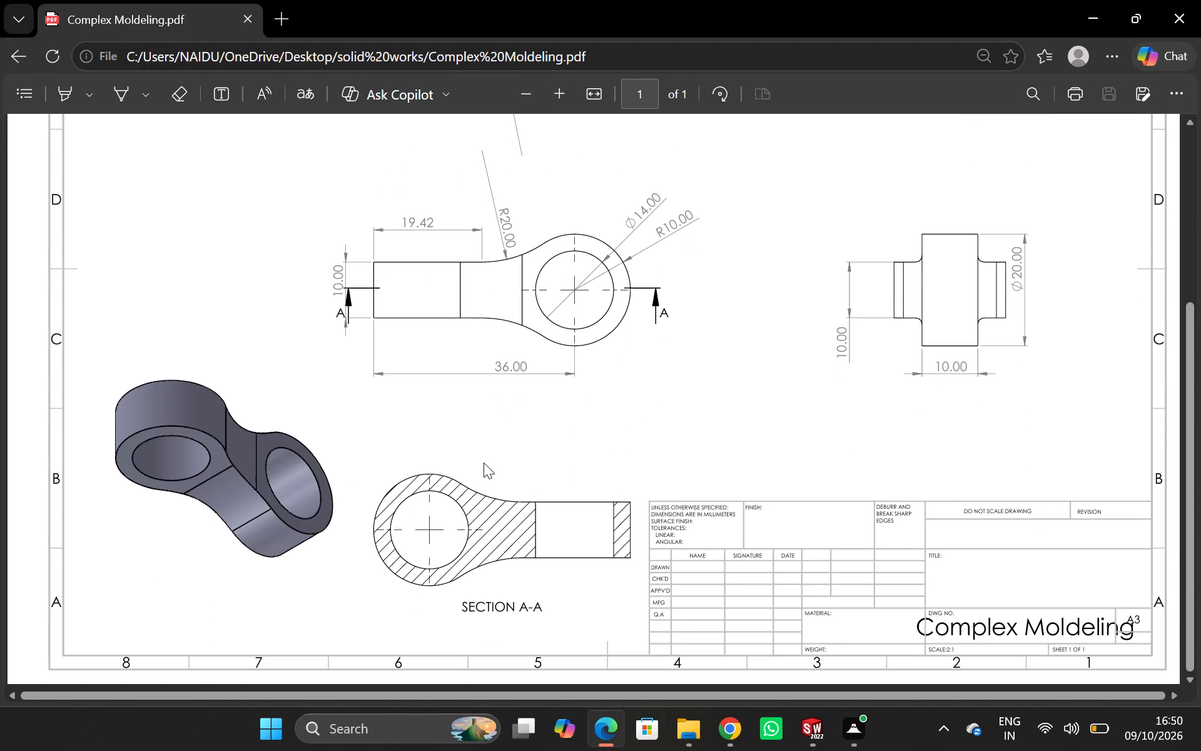
scroll(484, 462, "up", 3)
scroll(484, 462, "down", 2)
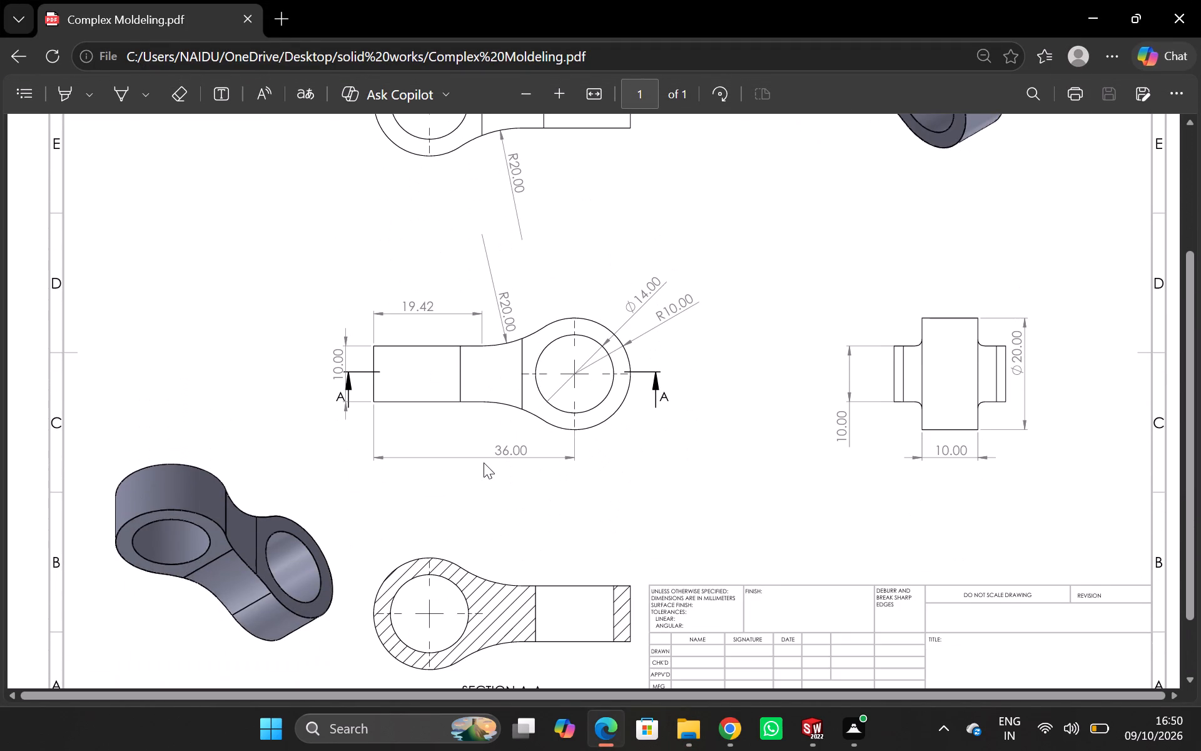
Examine the views, dimensions and title block in the exported Complex Moldeling PDF, and close it.
scroll(484, 462, "down", 1)
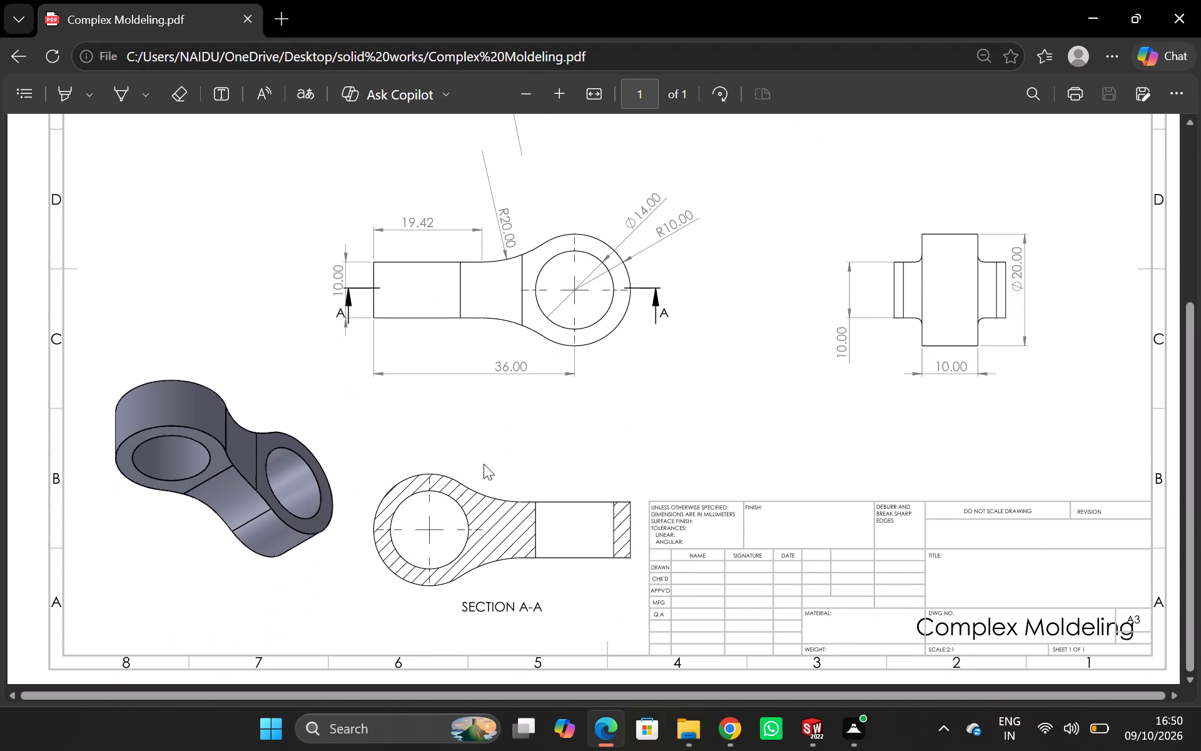
scroll(484, 464, "up", 6)
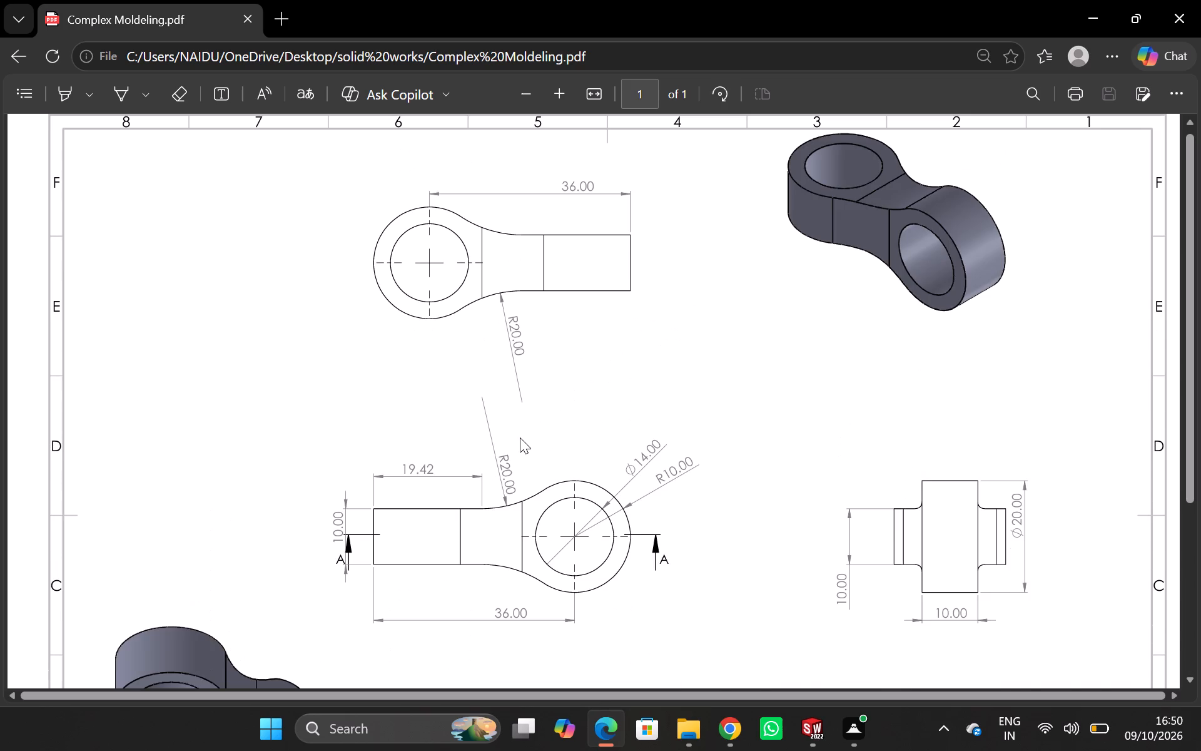
scroll(520, 437, "down", 4)
scroll(520, 437, "up", 5)
scroll(520, 437, "down", 4)
scroll(520, 437, "up", 2)
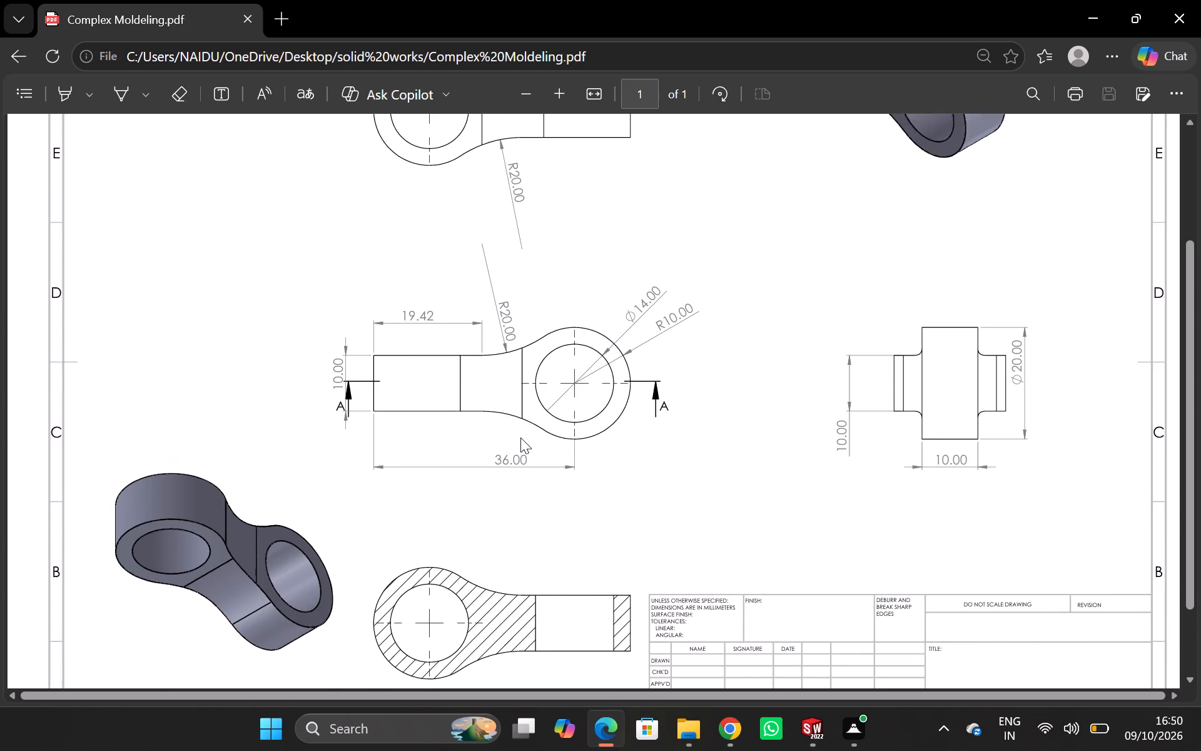
scroll(520, 437, "up", 2)
scroll(520, 437, "down", 3)
scroll(520, 437, "up", 4)
scroll(520, 437, "down", 6)
scroll(512, 437, "up", 7)
scroll(512, 437, "down", 7)
scroll(512, 437, "up", 7)
scroll(512, 437, "down", 8)
scroll(509, 440, "up", 8)
scroll(509, 440, "down", 7)
scroll(509, 440, "up", 6)
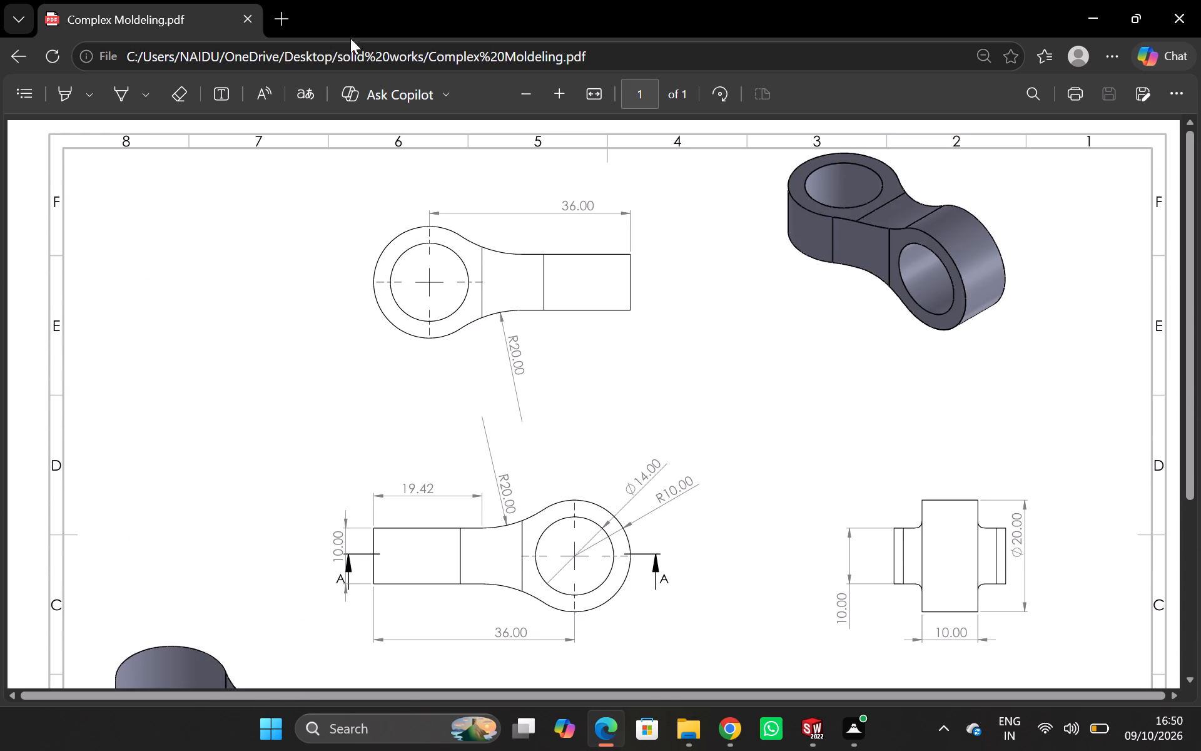
left_click(1178, 13)
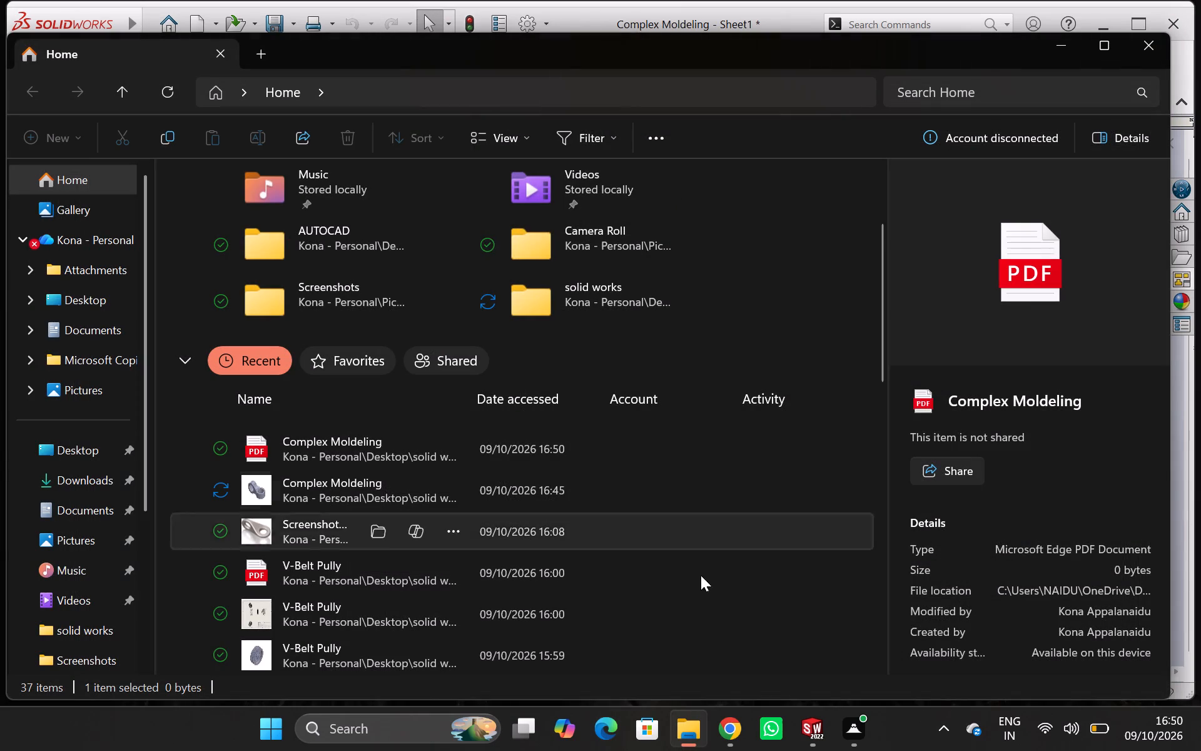
Switch to the Complex Moldeling drawing in SOLIDWORKS and examine its sheet layout, dimensions and section view.
left_click(823, 723)
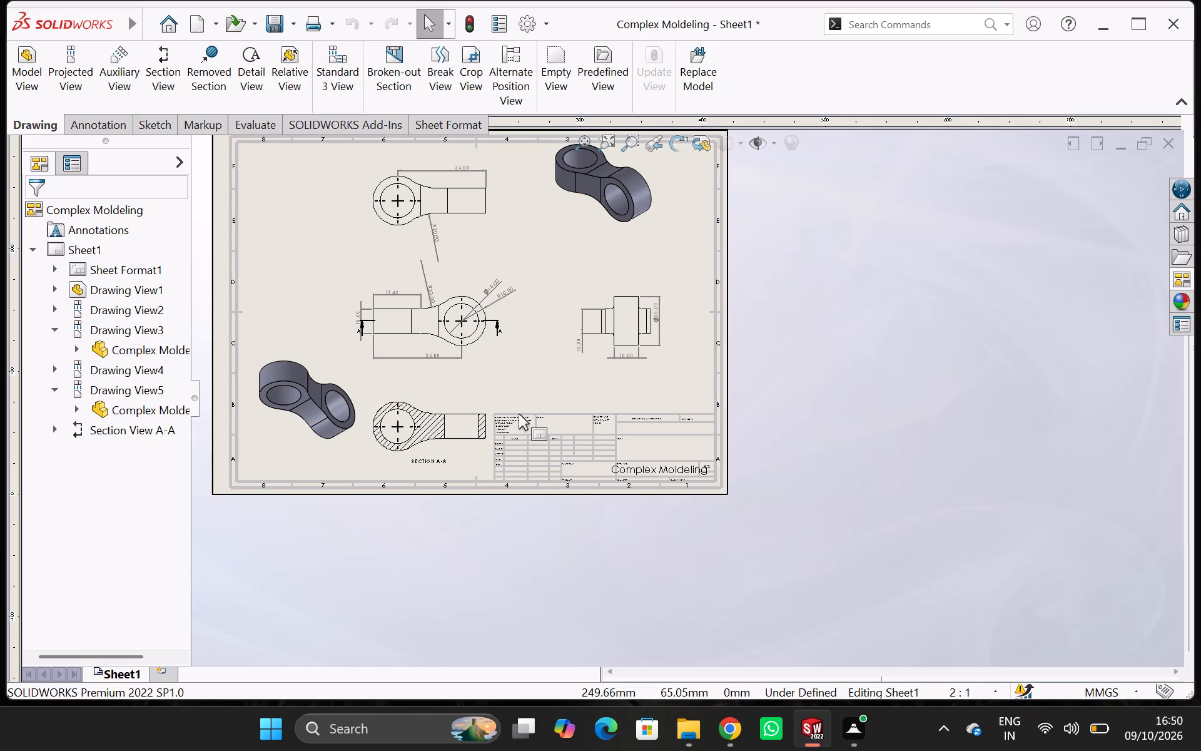
scroll(519, 414, "down", 4)
scroll(519, 414, "up", 8)
scroll(603, 303, "down", 5)
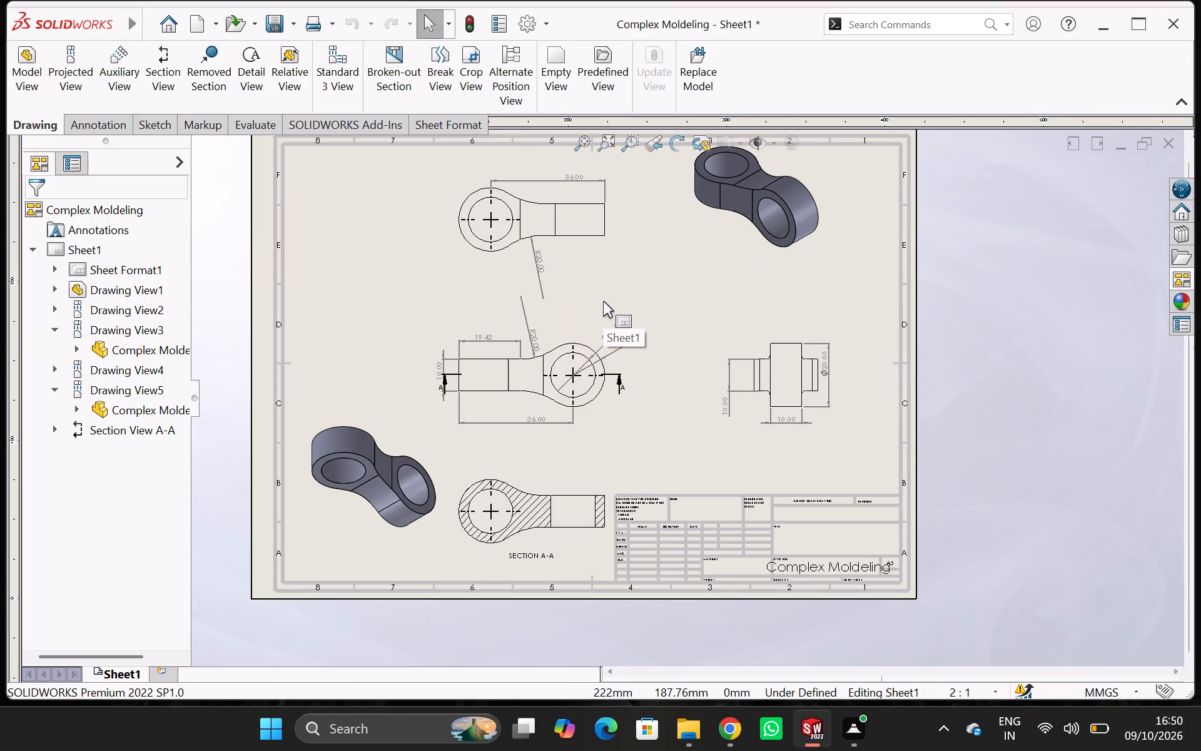
scroll(603, 301, "down", 2)
scroll(597, 307, "up", 1)
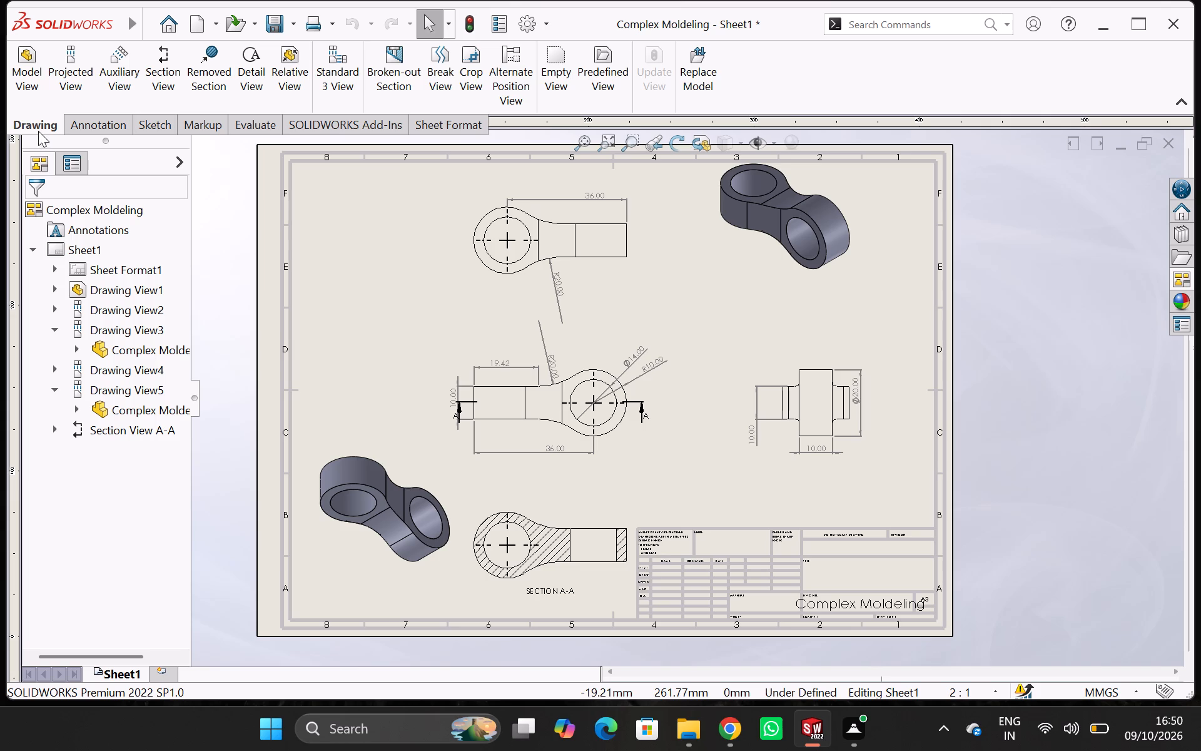
left_click(51, 121)
Switch to the Complex Moldeling part and inspect the link's two ring ends and curved neck from another angle.
left_click(799, 724)
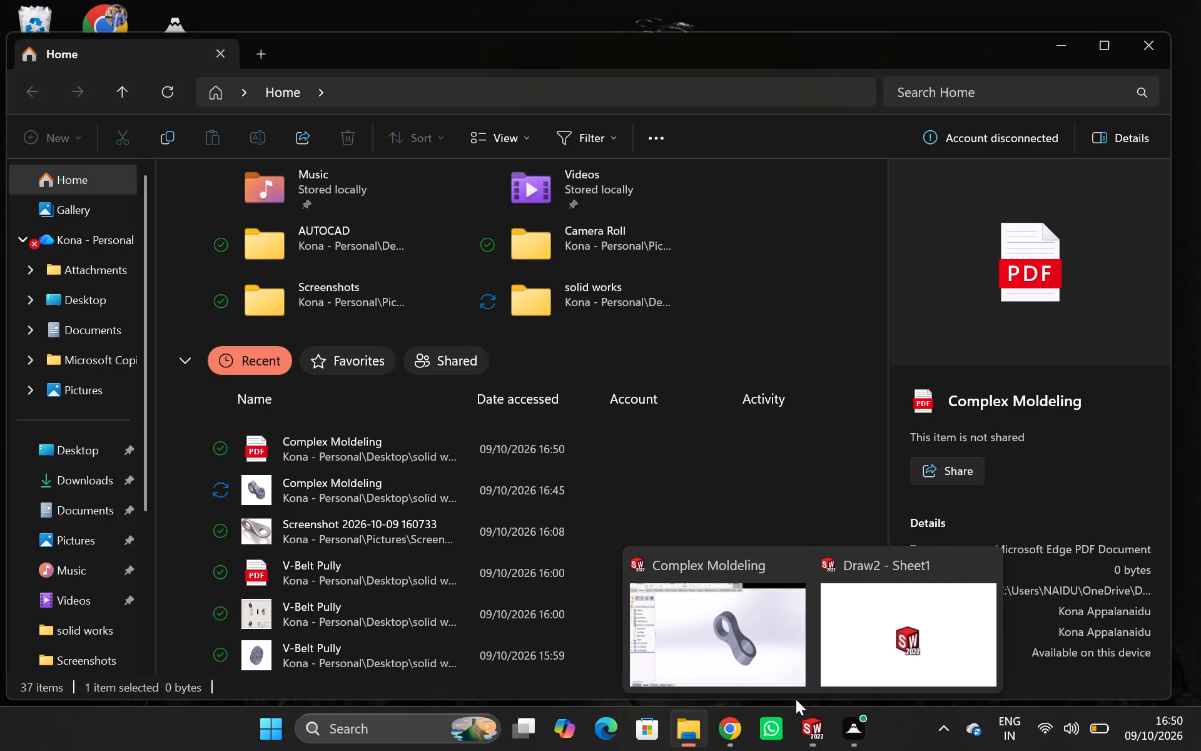
left_click(763, 670)
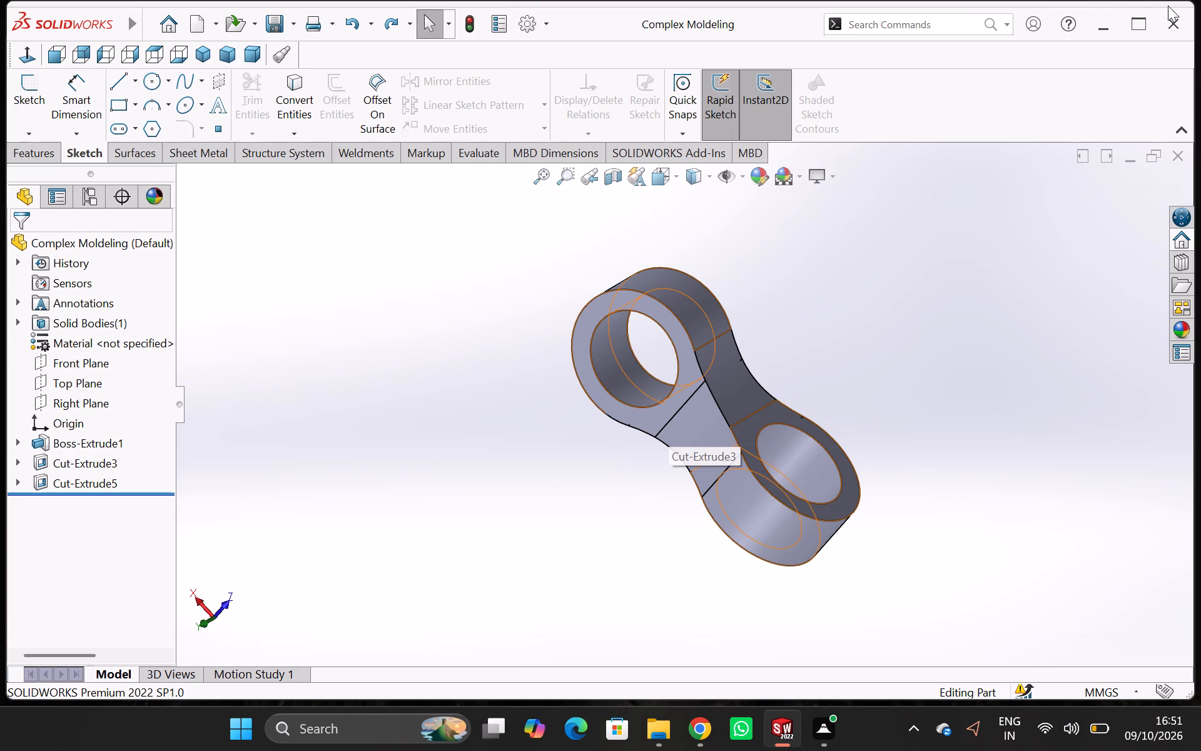
scroll(677, 449, "down", 5)
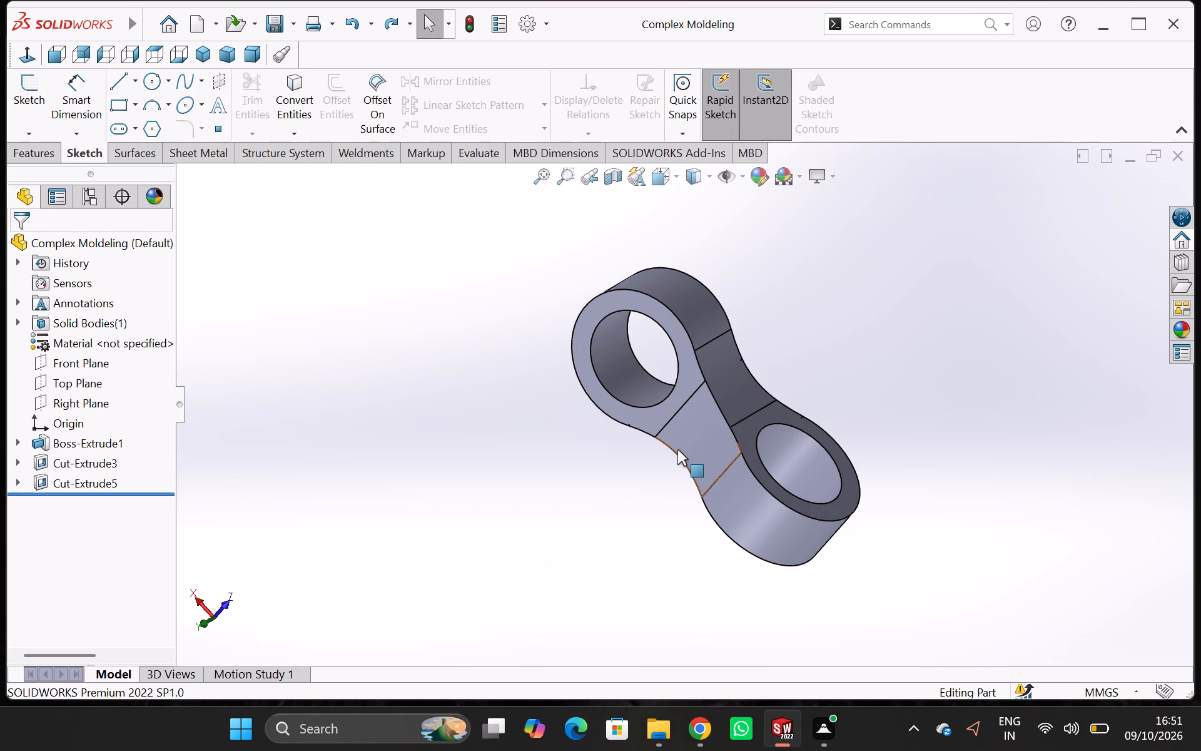
scroll(677, 449, "down", 8)
middle_click_drag(677, 454, 575, 616)
scroll(645, 529, "down", 4)
scroll(645, 529, "up", 4)
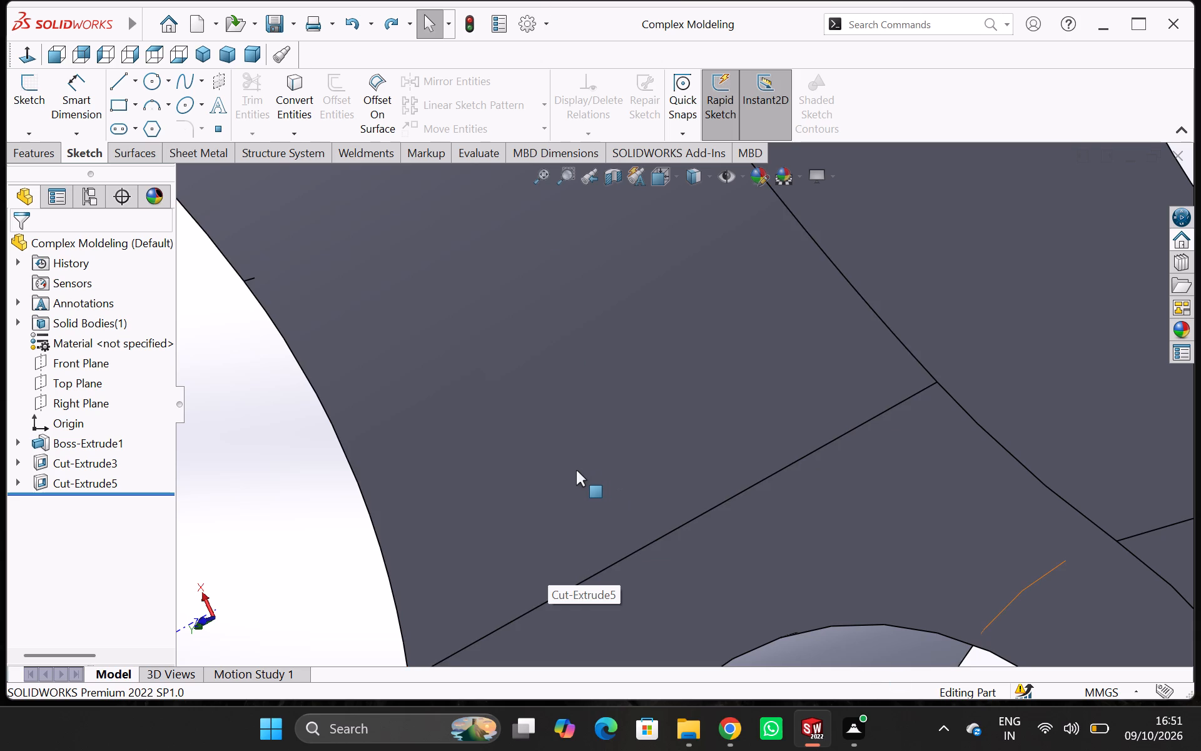
scroll(576, 470, "down", 1)
scroll(576, 470, "up", 1)
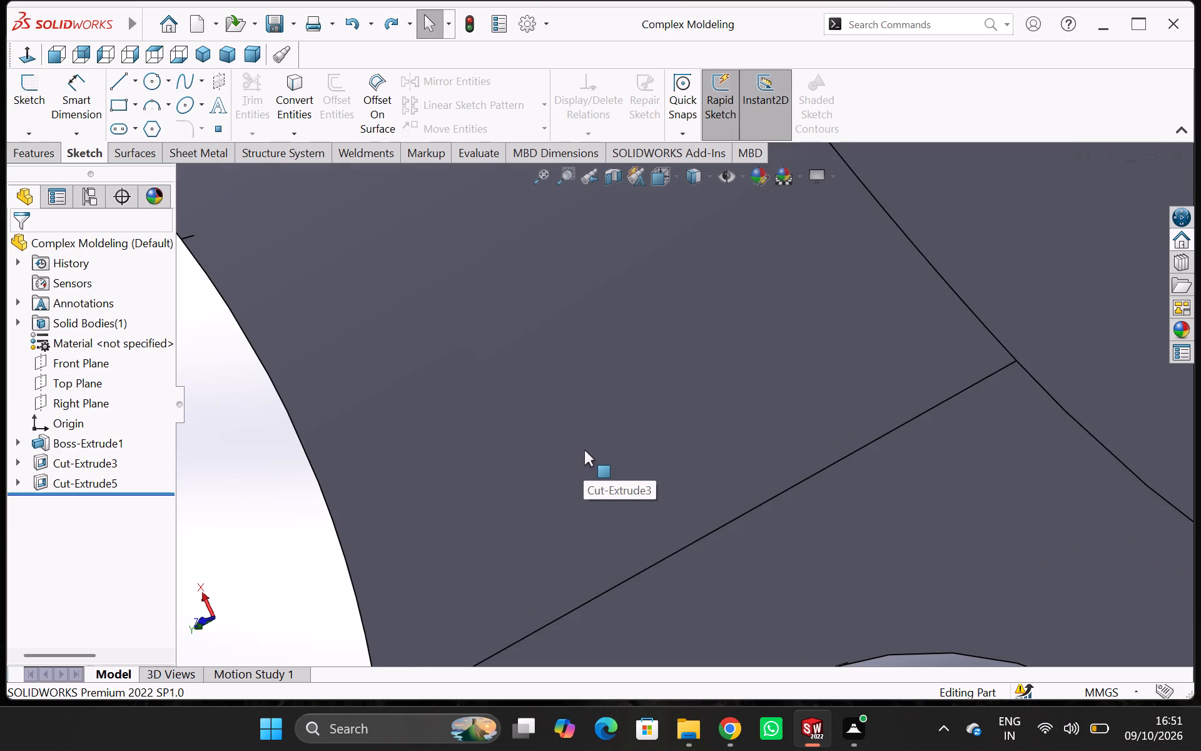
scroll(589, 441, "down", 2)
scroll(589, 441, "up", 6)
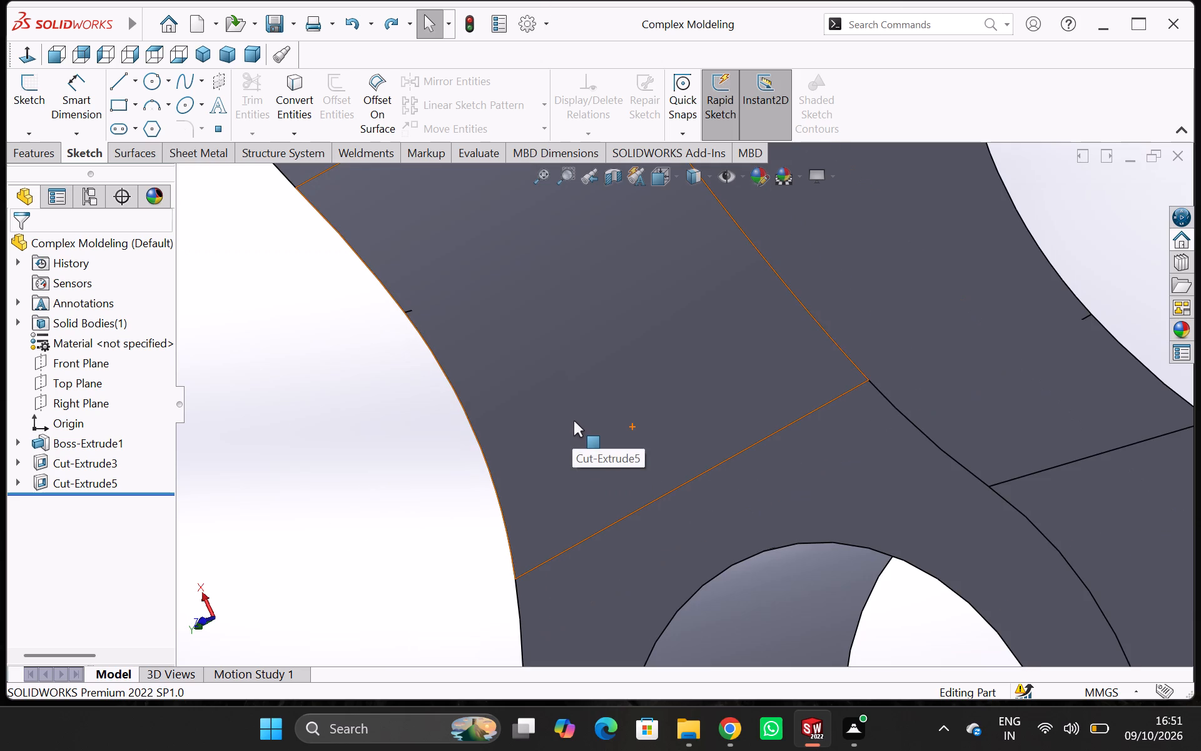
scroll(574, 421, "down", 2)
scroll(577, 421, "up", 3)
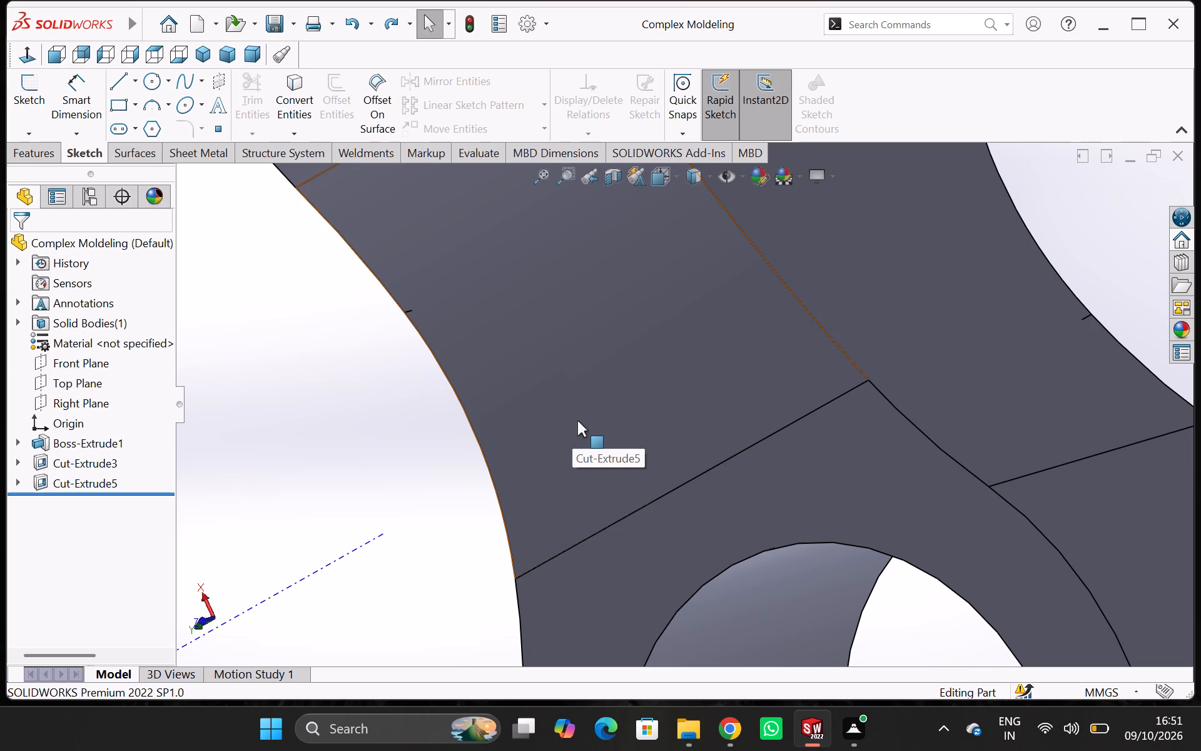
scroll(577, 421, "up", 1)
scroll(577, 421, "down", 3)
scroll(577, 421, "up", 6)
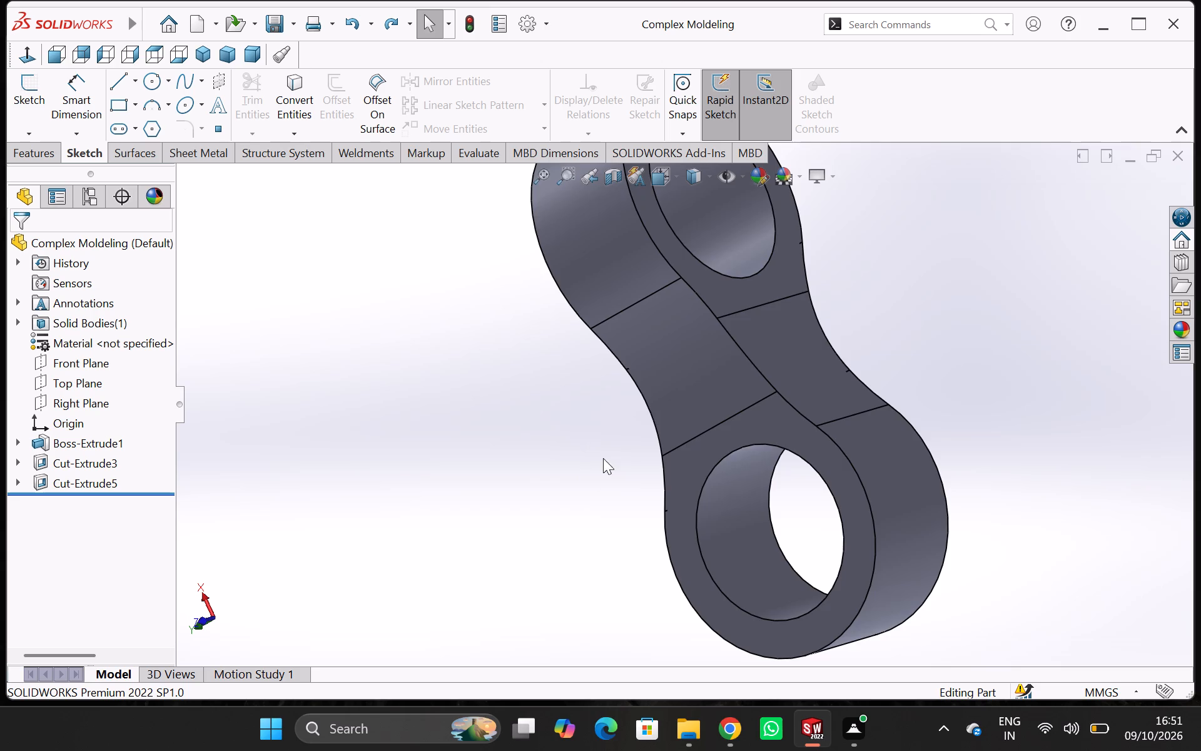
scroll(632, 429, "down", 5)
scroll(632, 428, "up", 6)
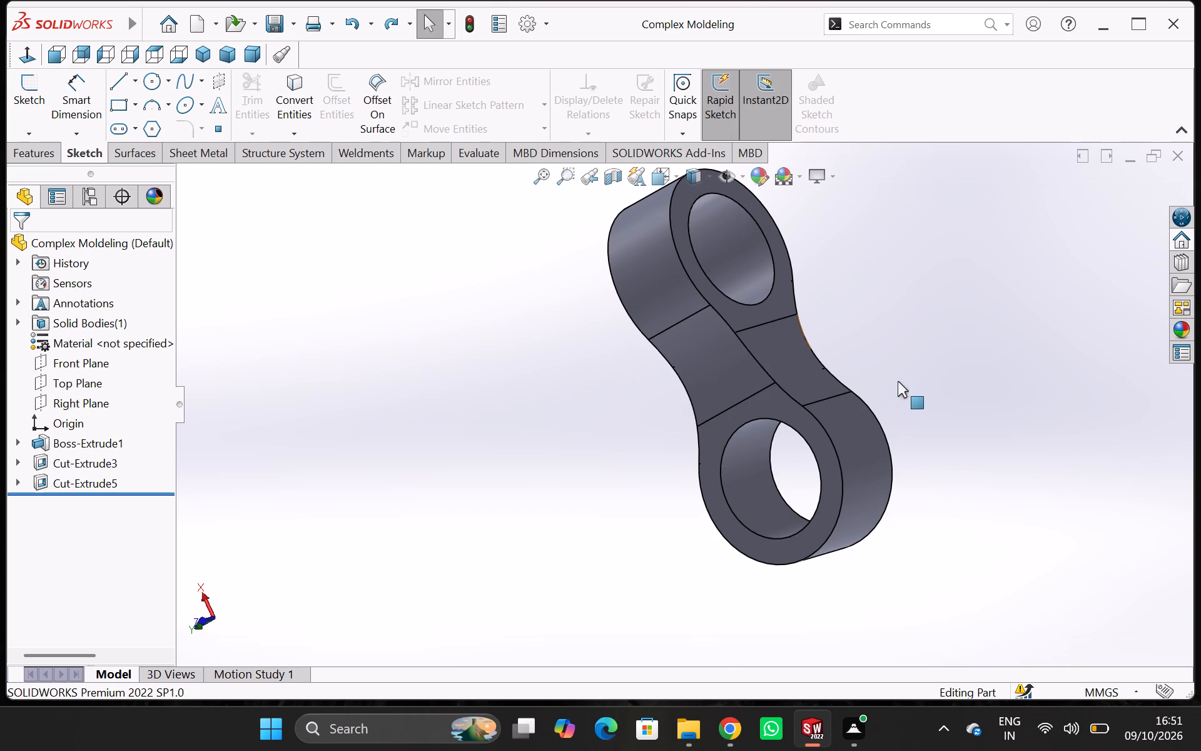
scroll(836, 360, "down", 6)
scroll(813, 340, "up", 8)
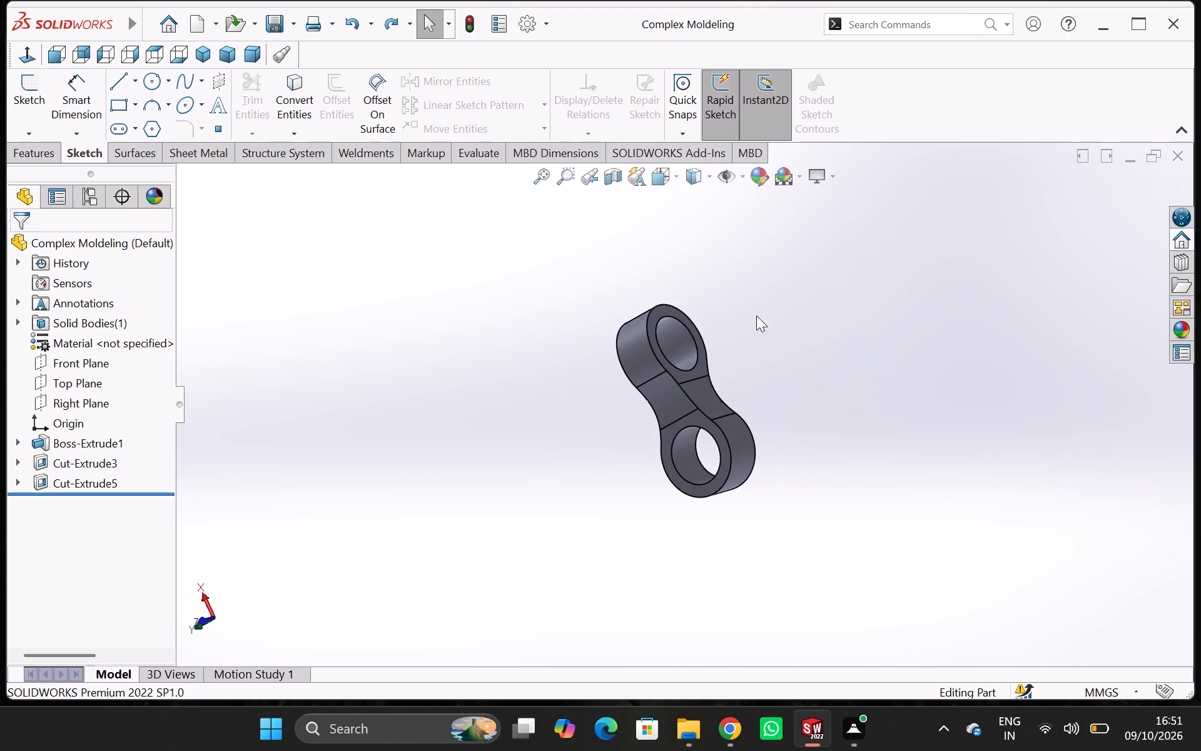
scroll(756, 315, "down", 8)
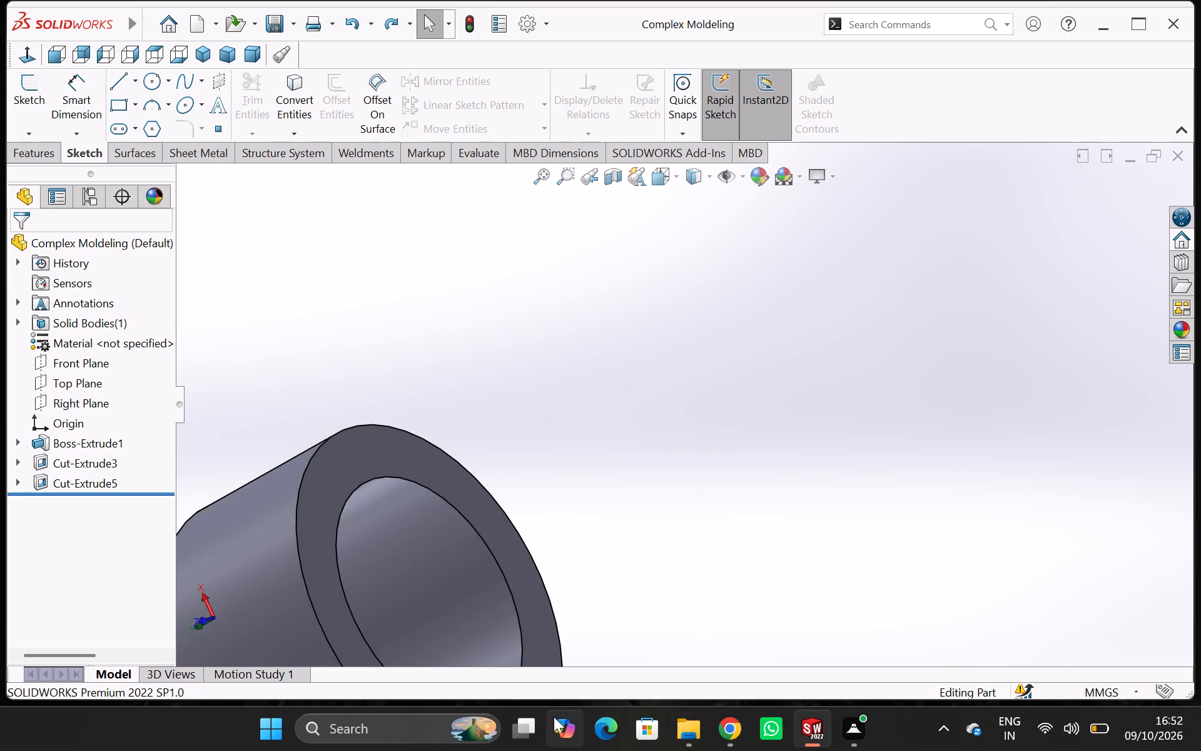
scroll(509, 387, "down", 5)
scroll(512, 392, "up", 5)
scroll(592, 363, "up", 2)
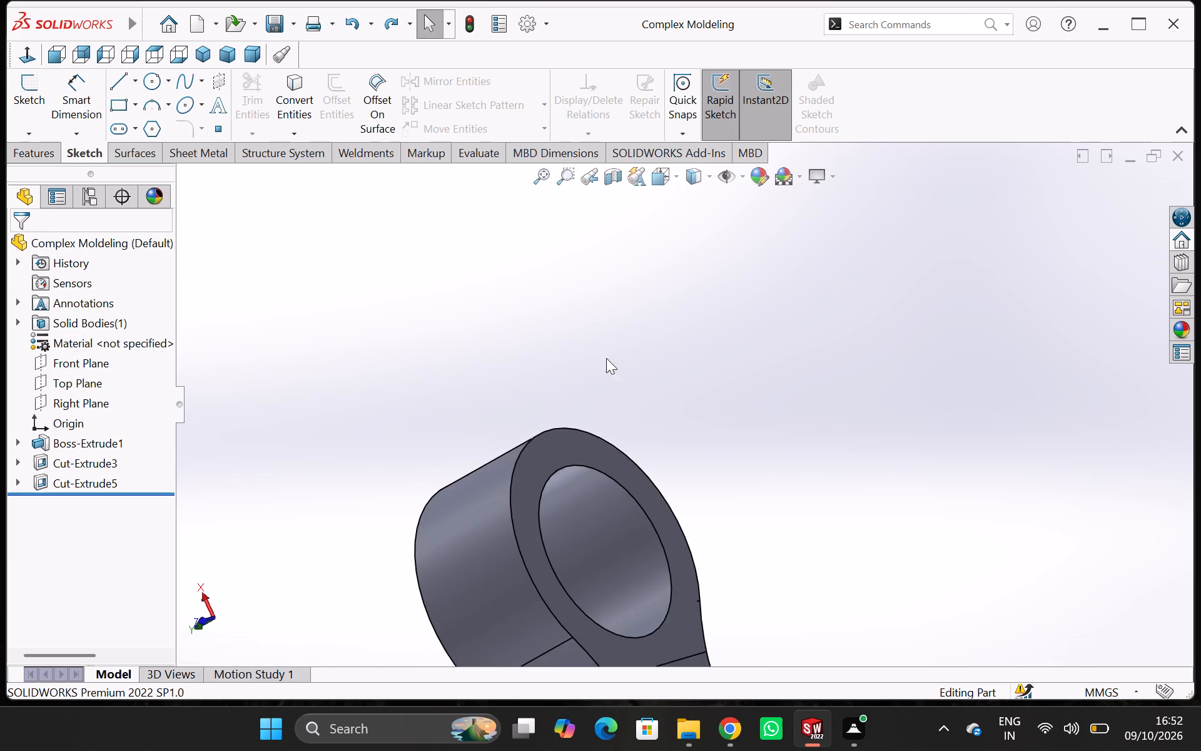
scroll(626, 345, "up", 5)
scroll(713, 475, "up", 1)
scroll(633, 521, "down", 2)
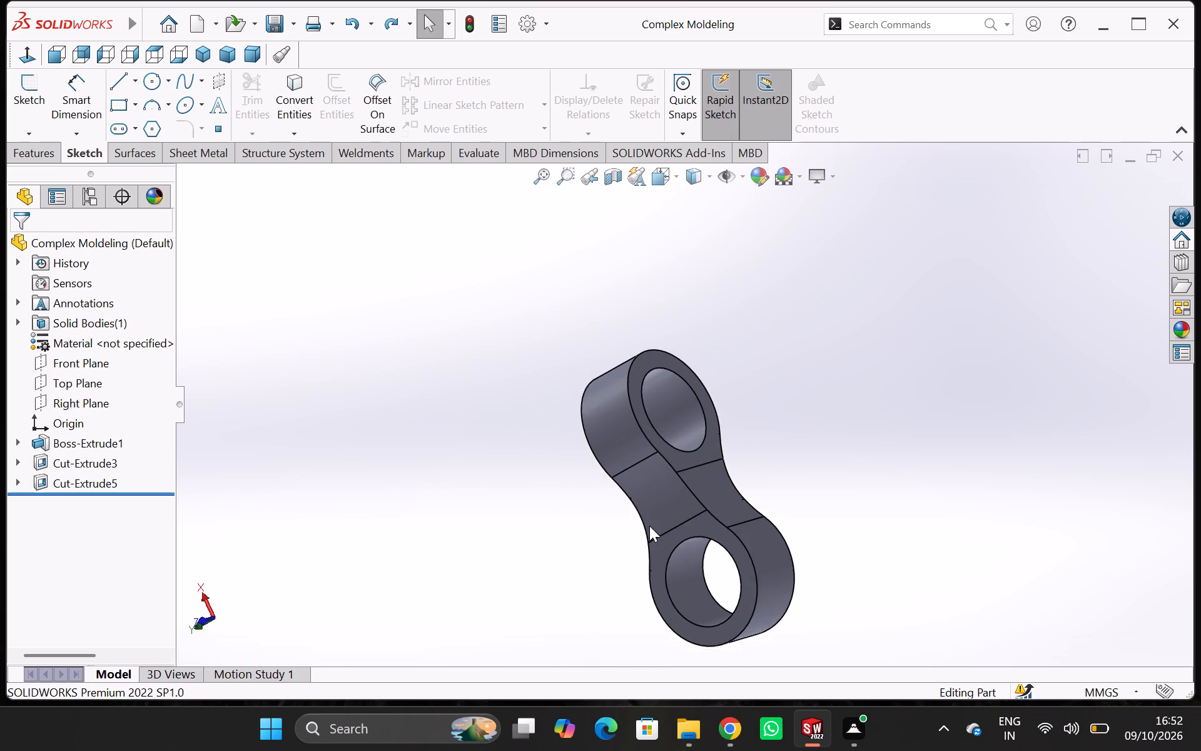
scroll(657, 514, "down", 4)
Open a sketch on the flat face around one ring's hole and draw a concentric circle about 8.1 mm in radius.
left_click(110, 76)
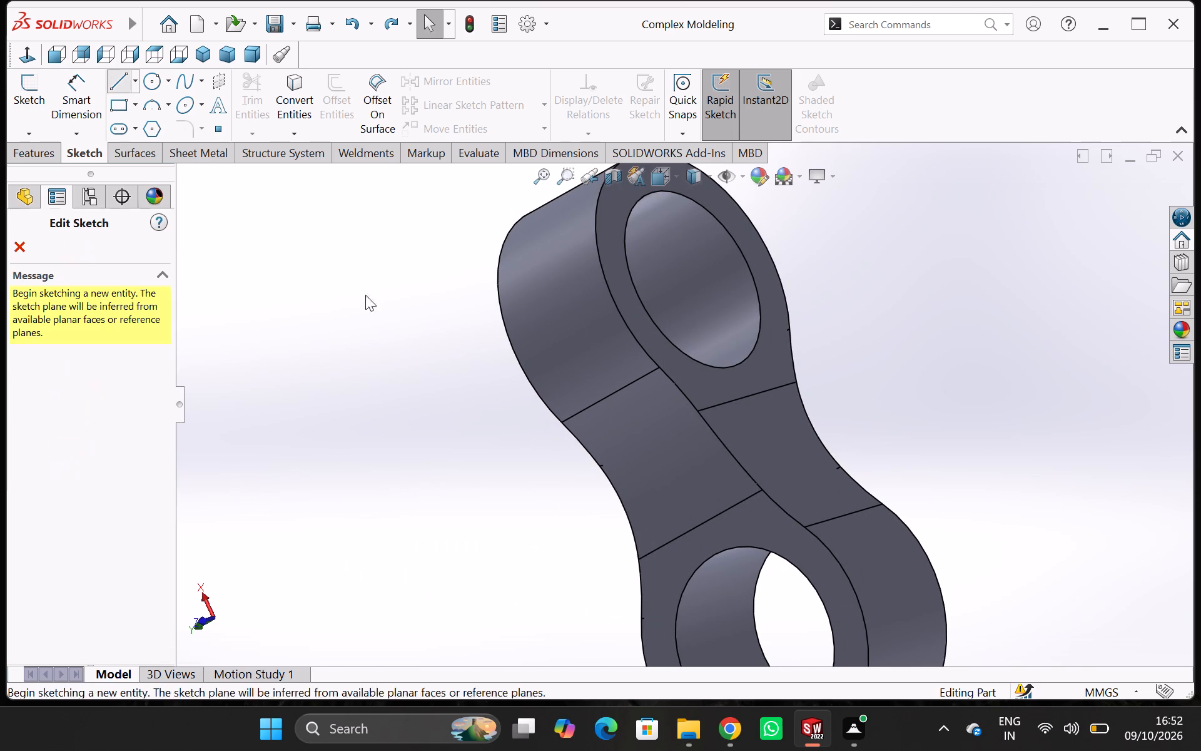
left_click(645, 384)
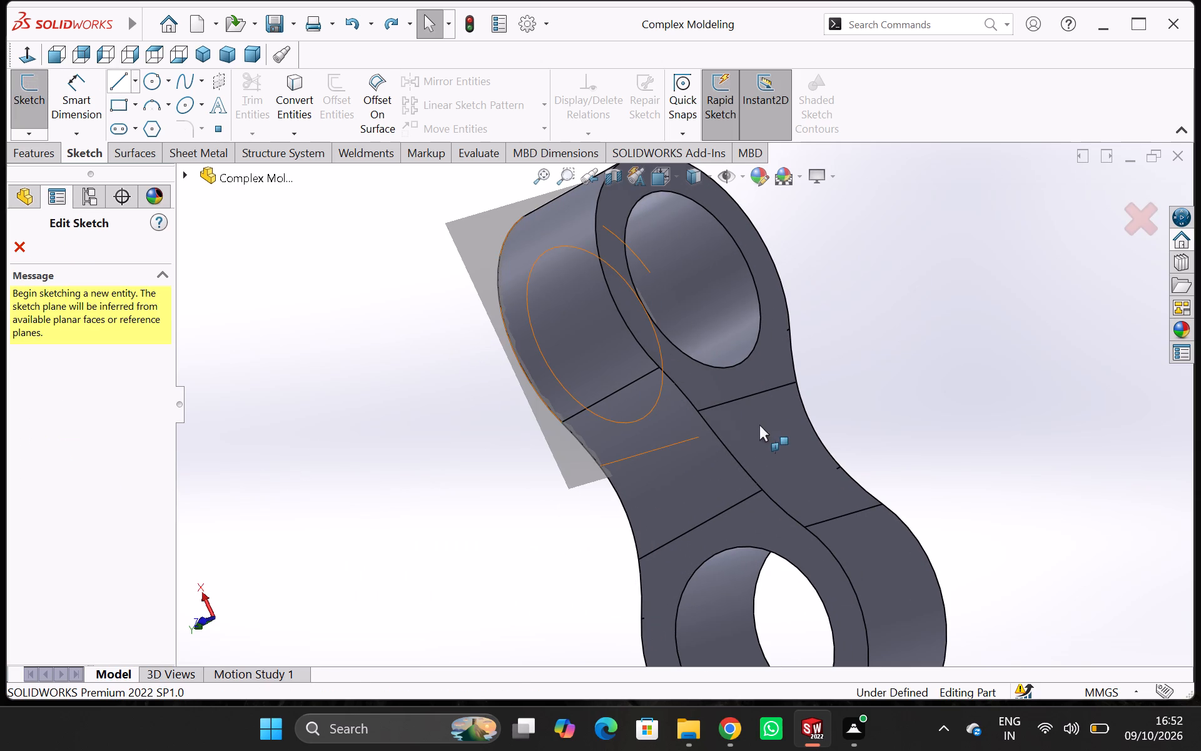
left_click(707, 456)
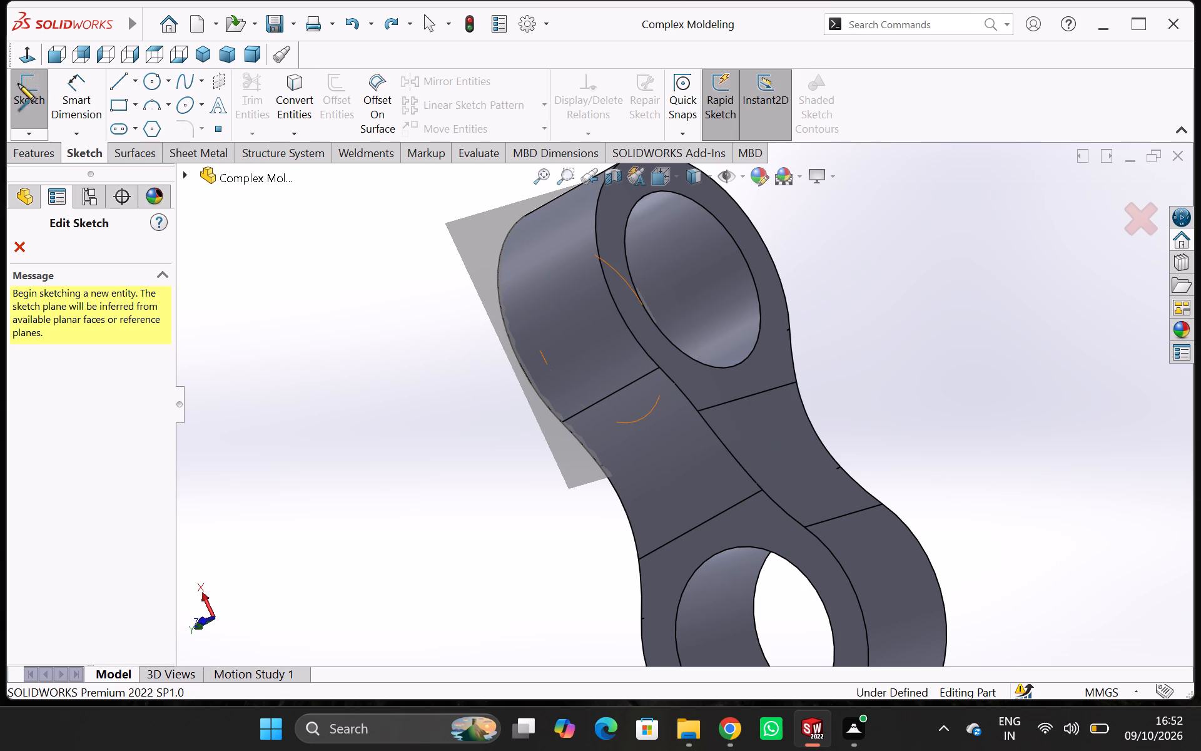
left_click(26, 109)
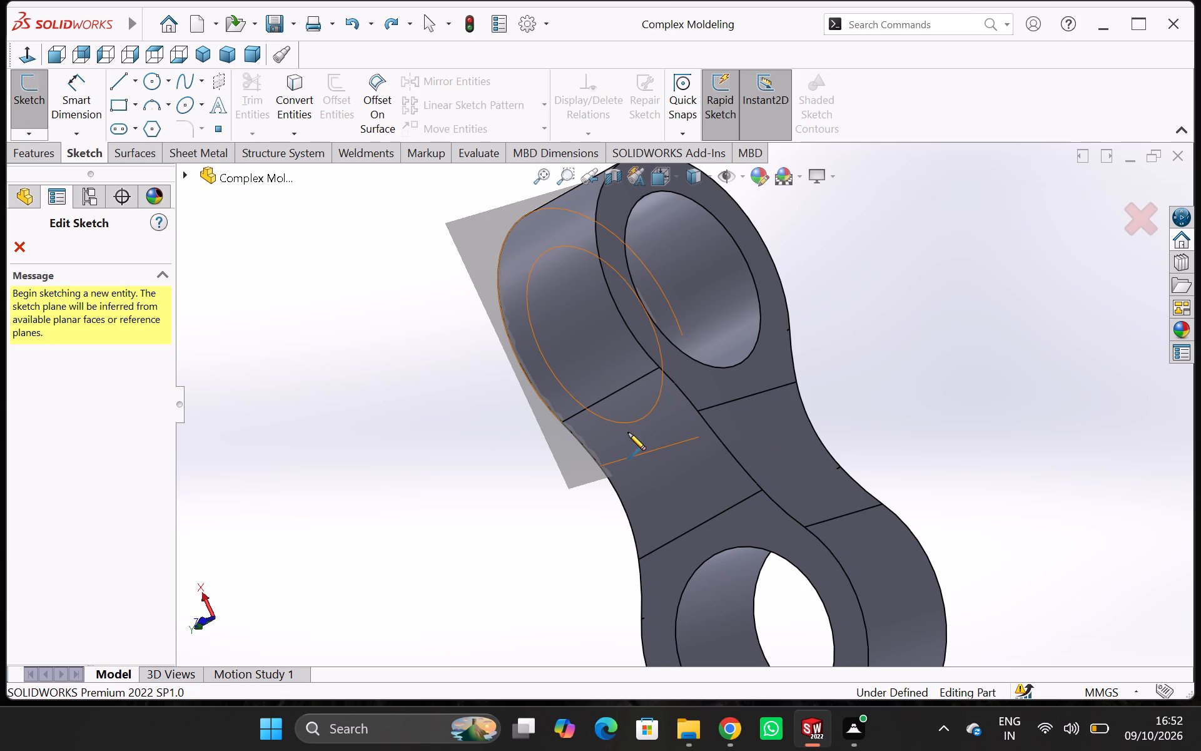
left_click(628, 432)
left_click(41, 153)
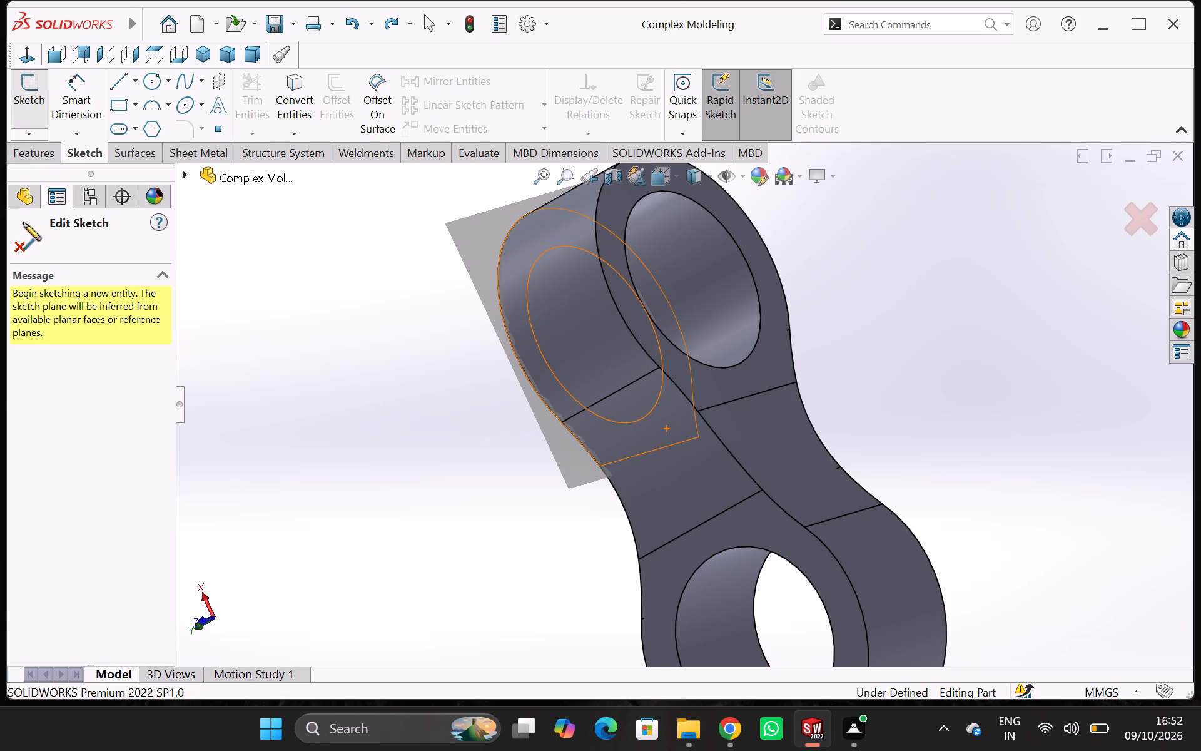
left_click(19, 248)
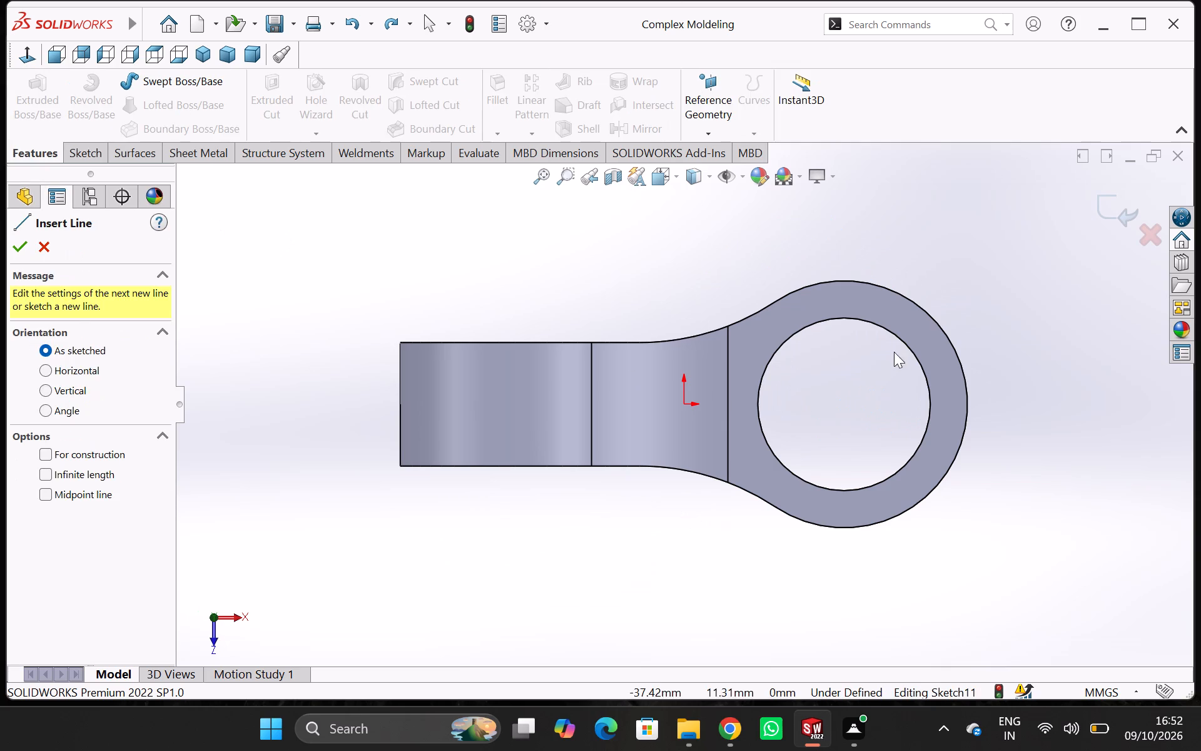
left_click_drag(81, 141, 77, 151)
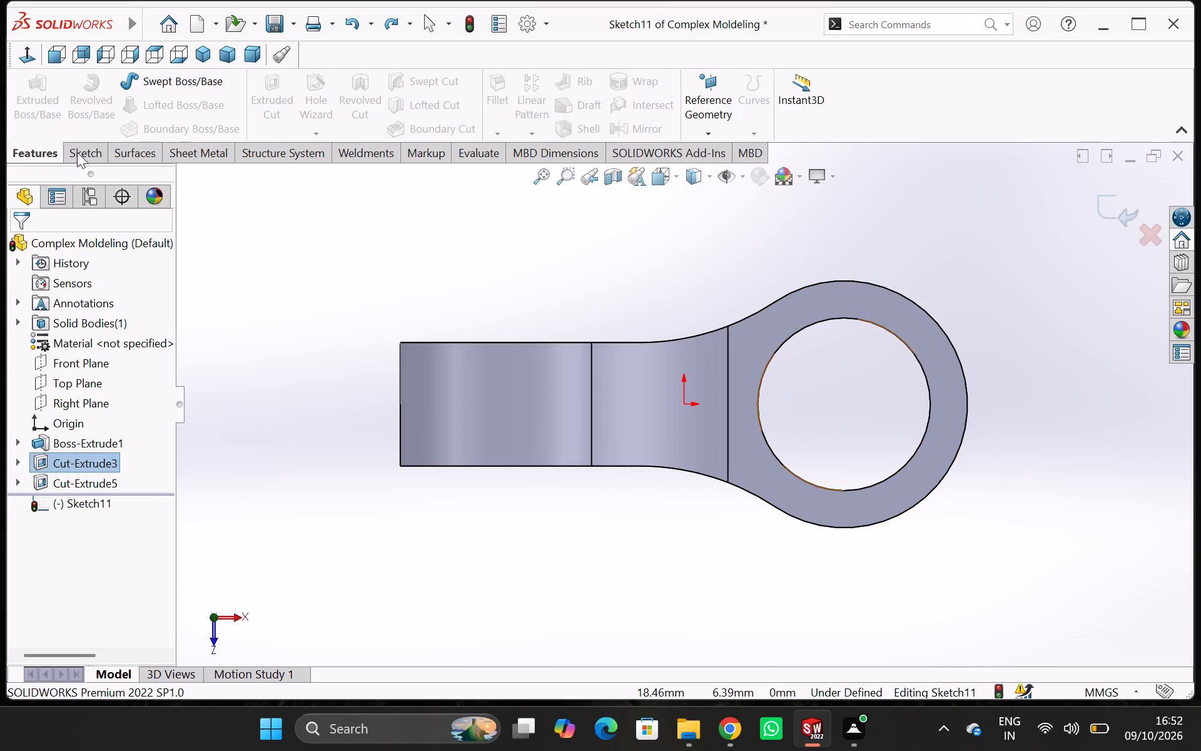
left_click(78, 155)
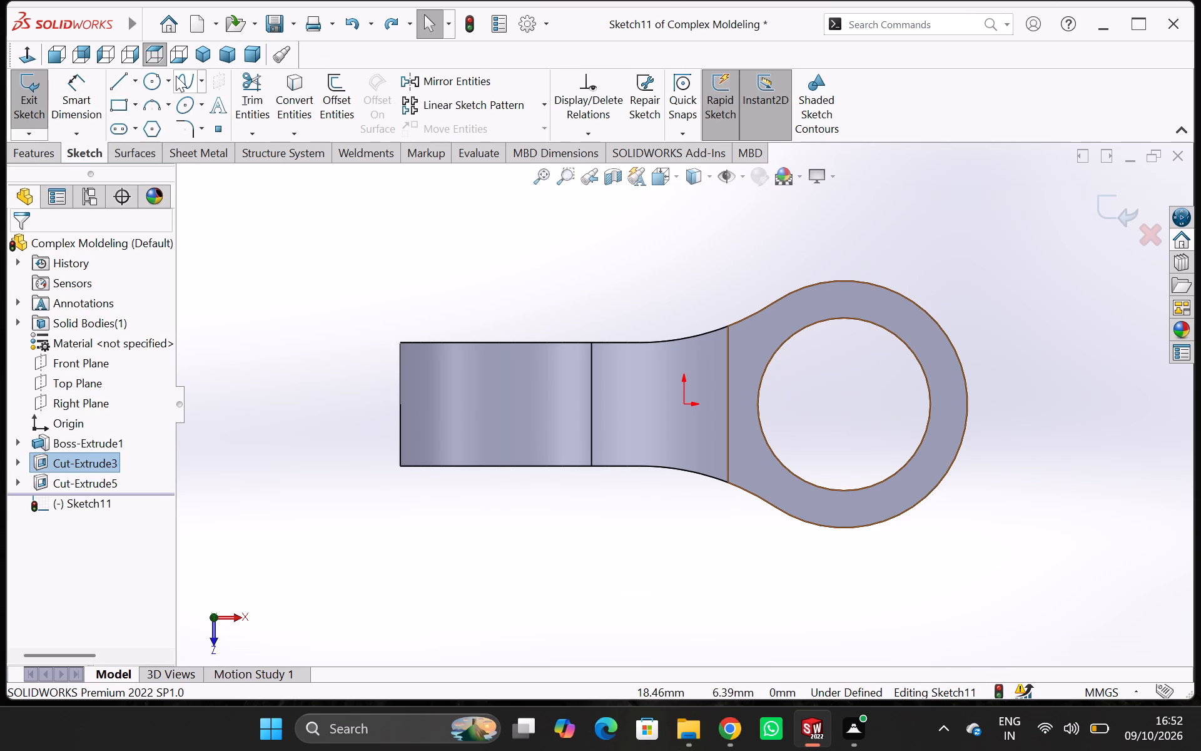
left_click(157, 83)
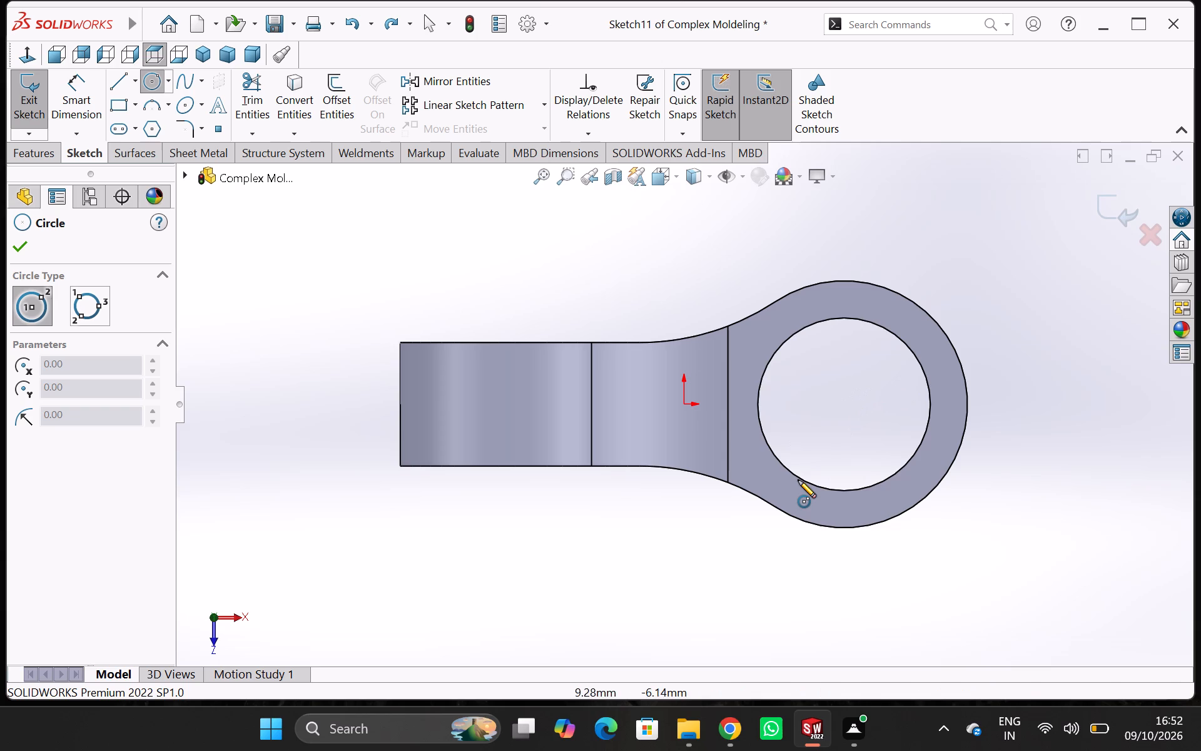
left_click(845, 403)
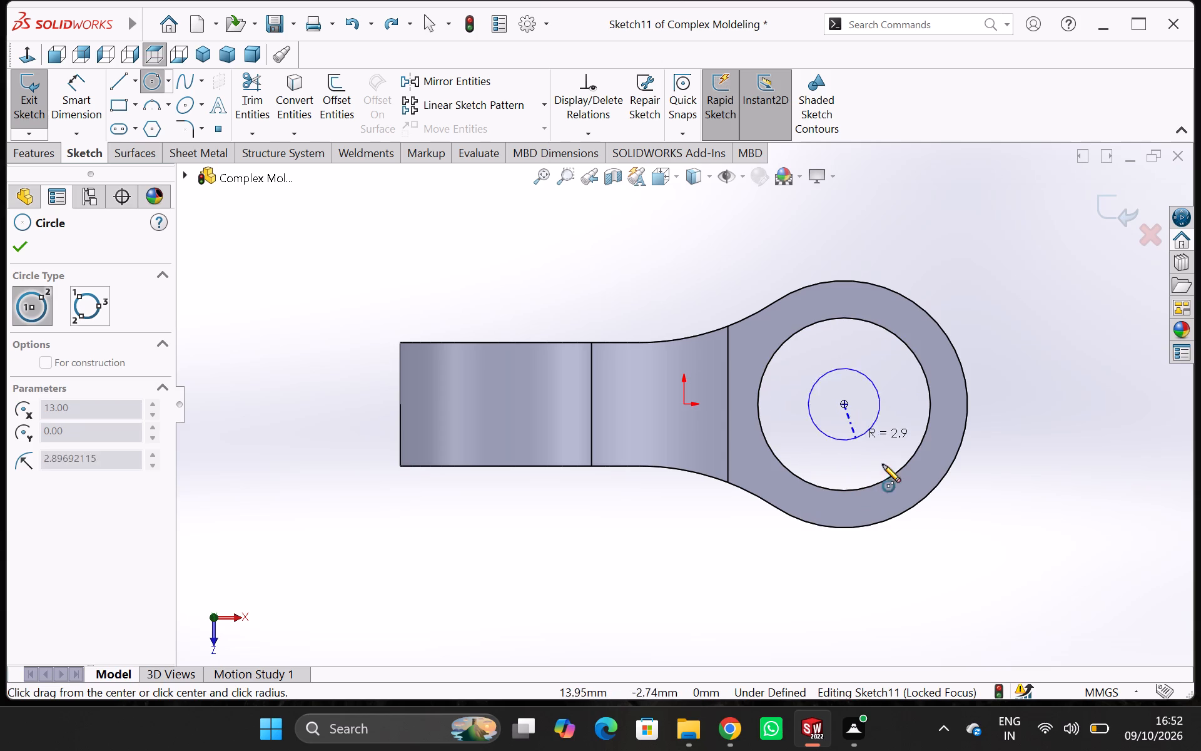
left_click(911, 479)
left_click(142, 89)
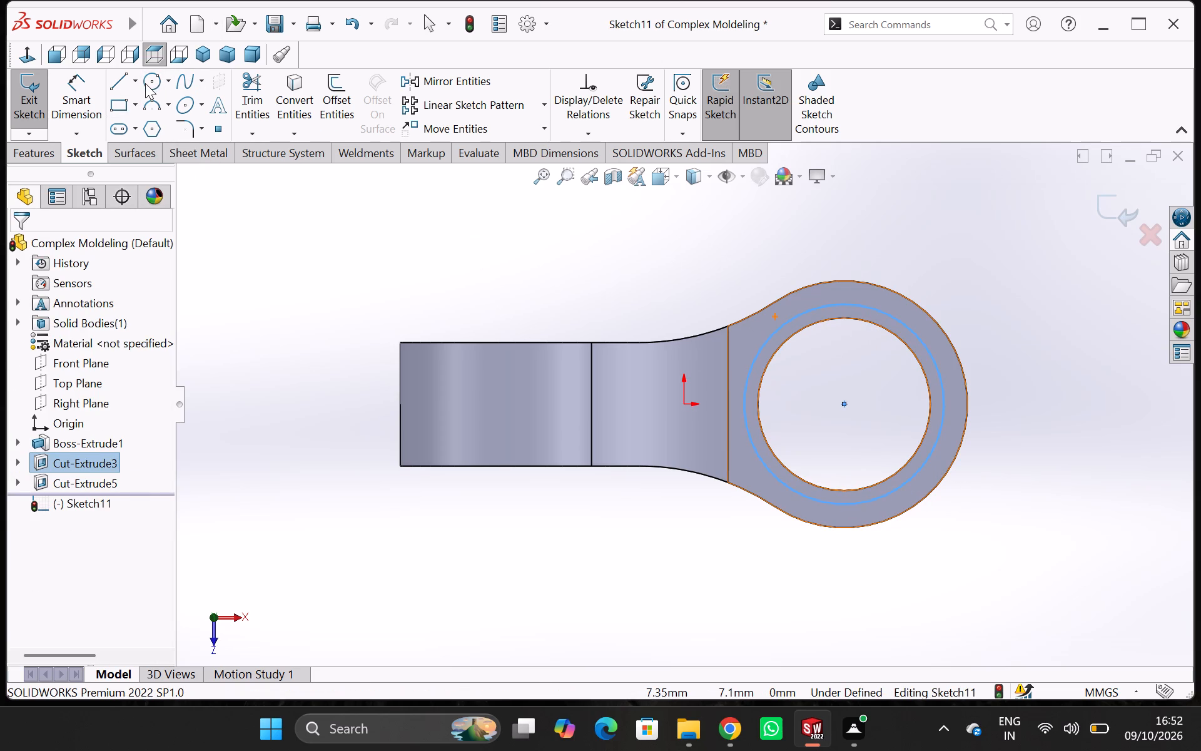
Draw a circle about 0.7 mm in radius centred on the top quadrant point of the concentric circle around the ring's hole.
left_click(146, 83)
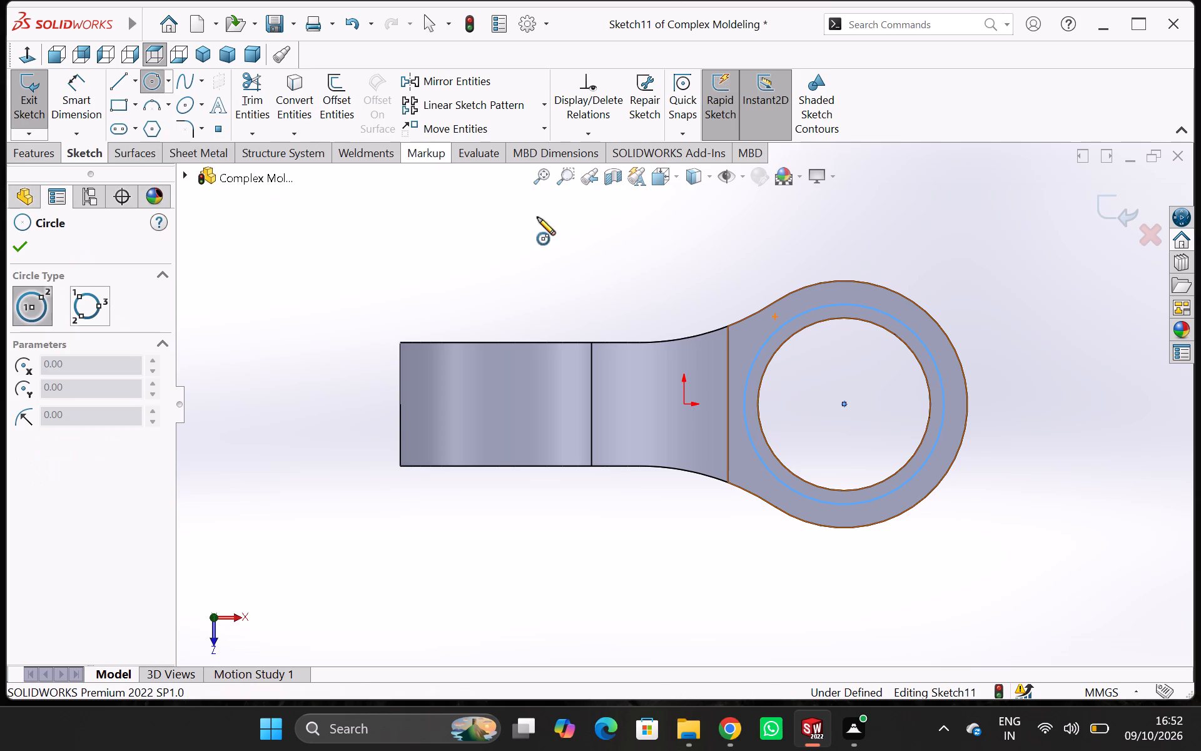
left_click(843, 303)
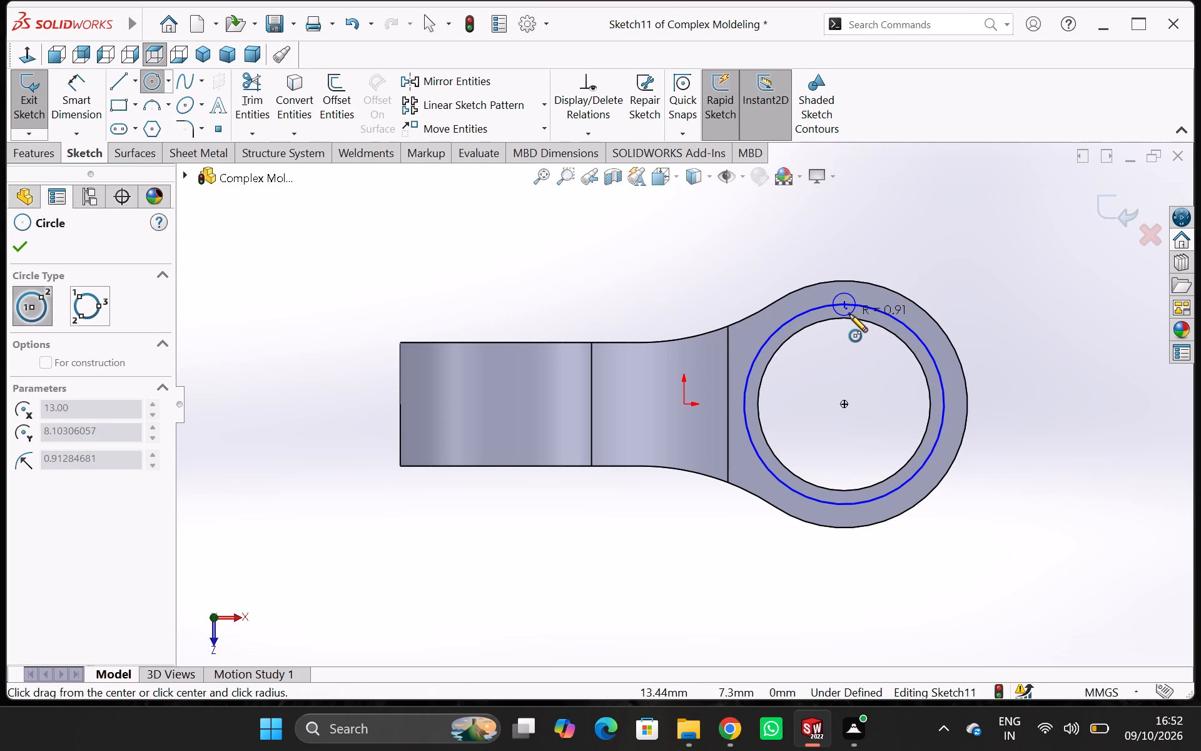
left_click(848, 313)
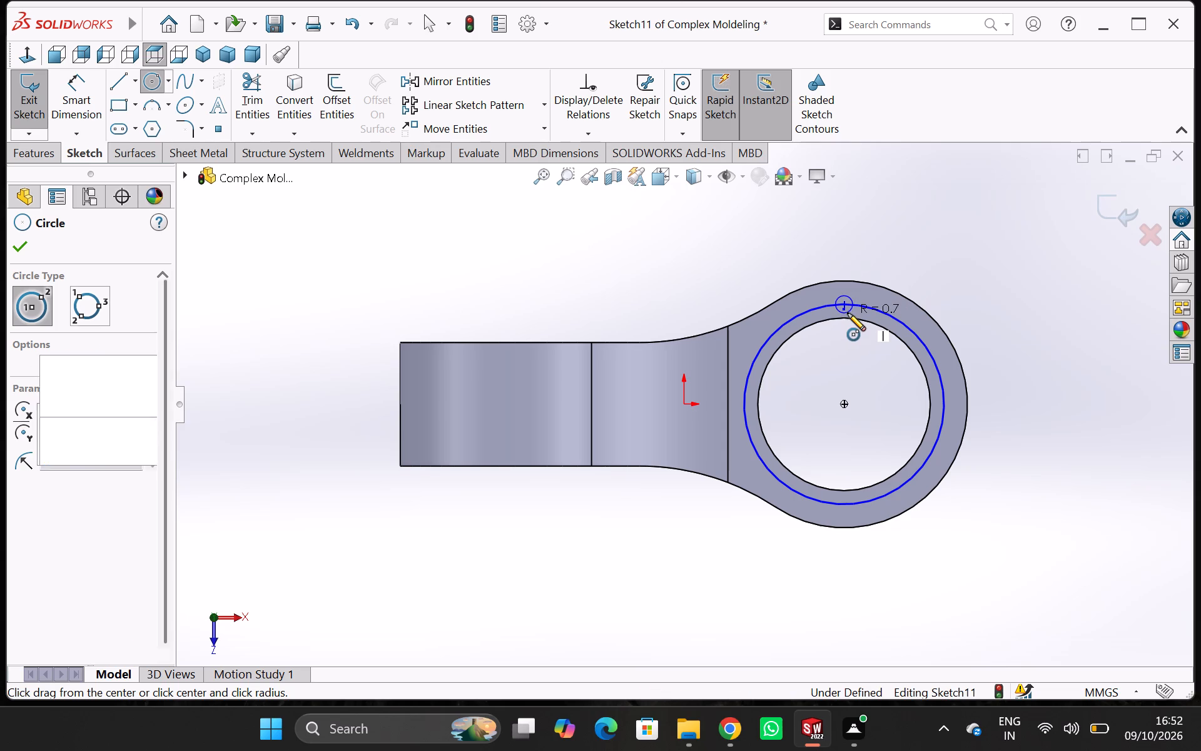
left_click(22, 246)
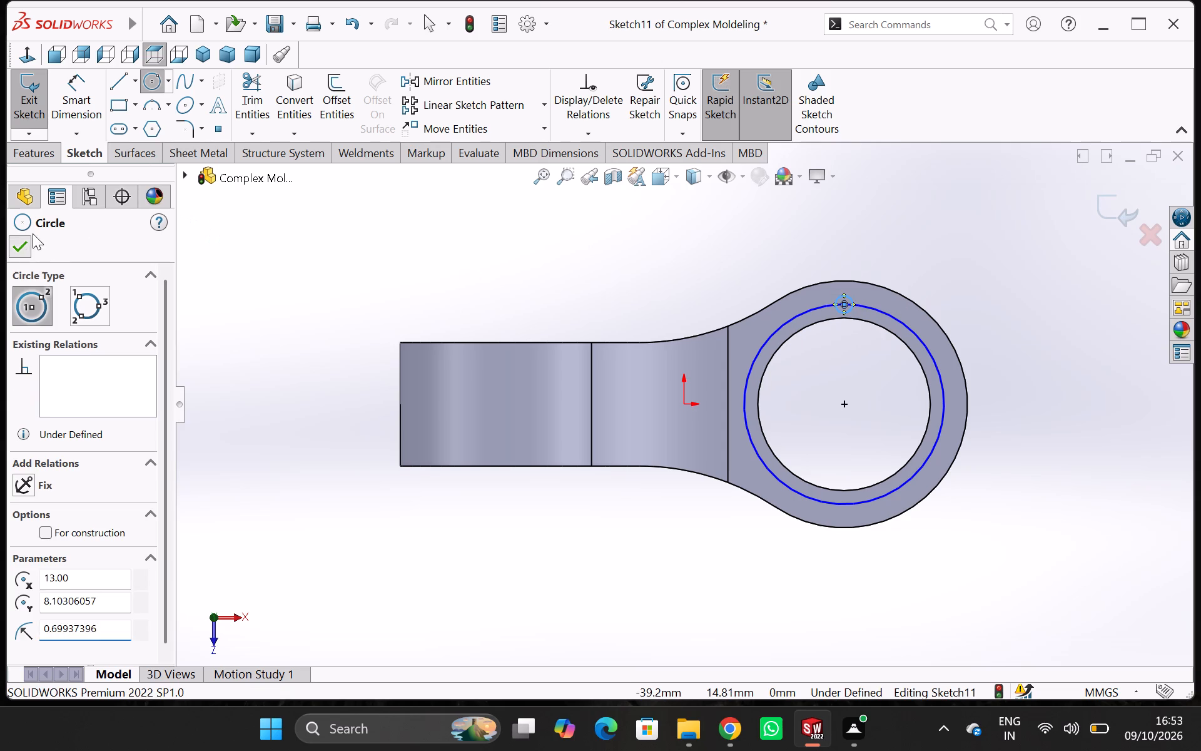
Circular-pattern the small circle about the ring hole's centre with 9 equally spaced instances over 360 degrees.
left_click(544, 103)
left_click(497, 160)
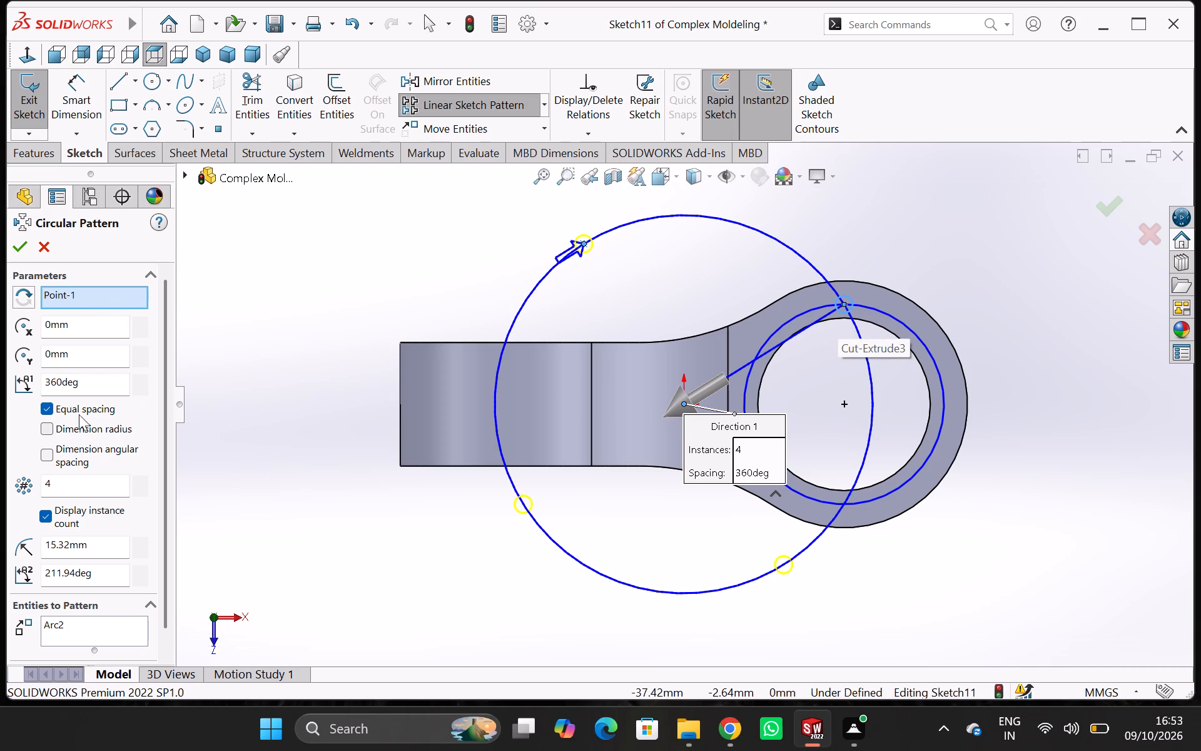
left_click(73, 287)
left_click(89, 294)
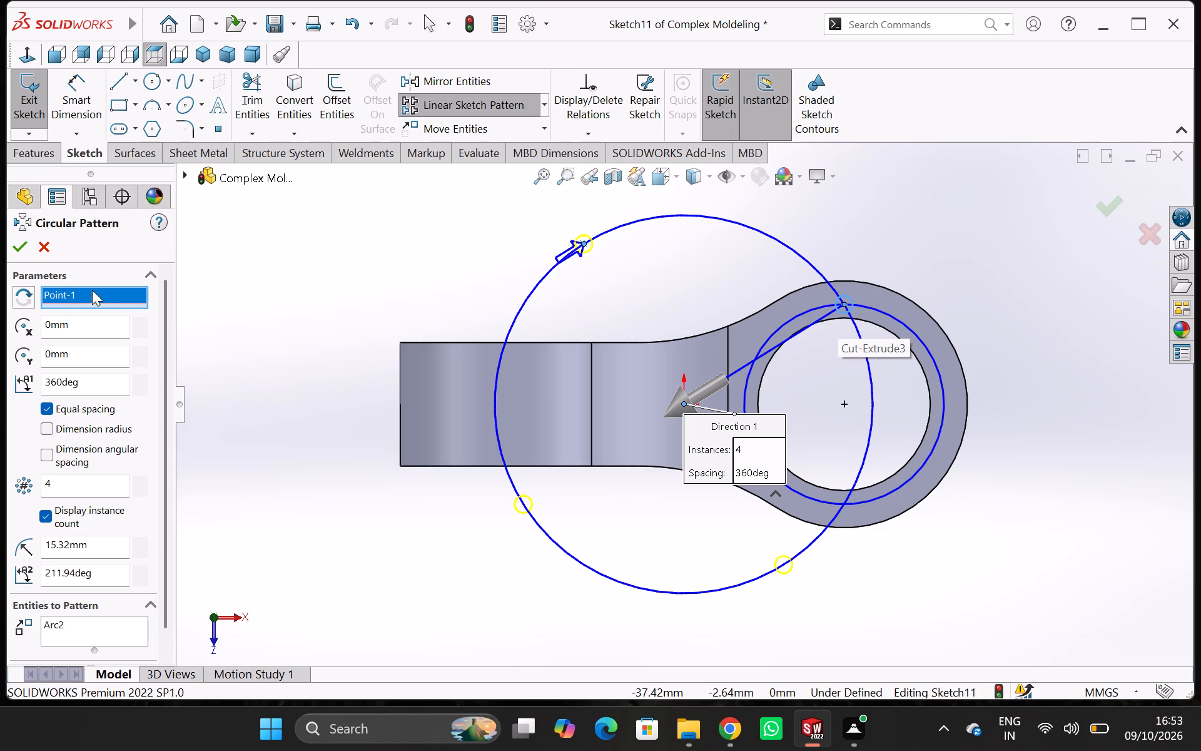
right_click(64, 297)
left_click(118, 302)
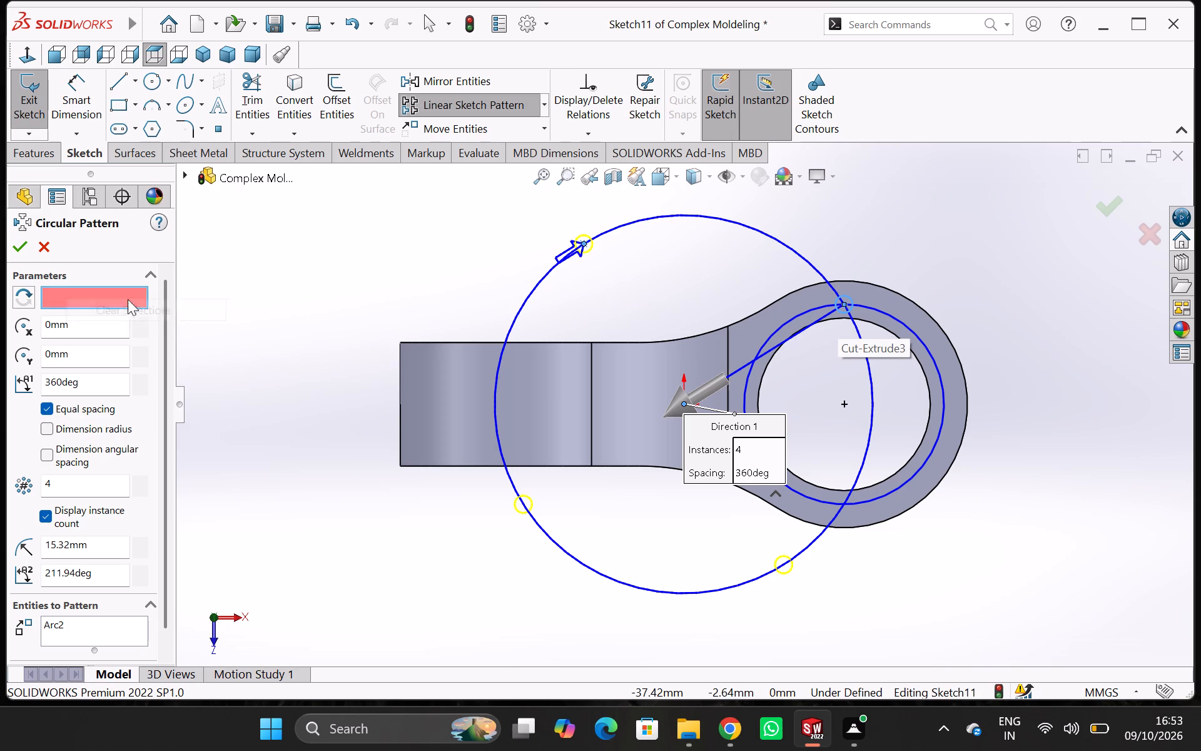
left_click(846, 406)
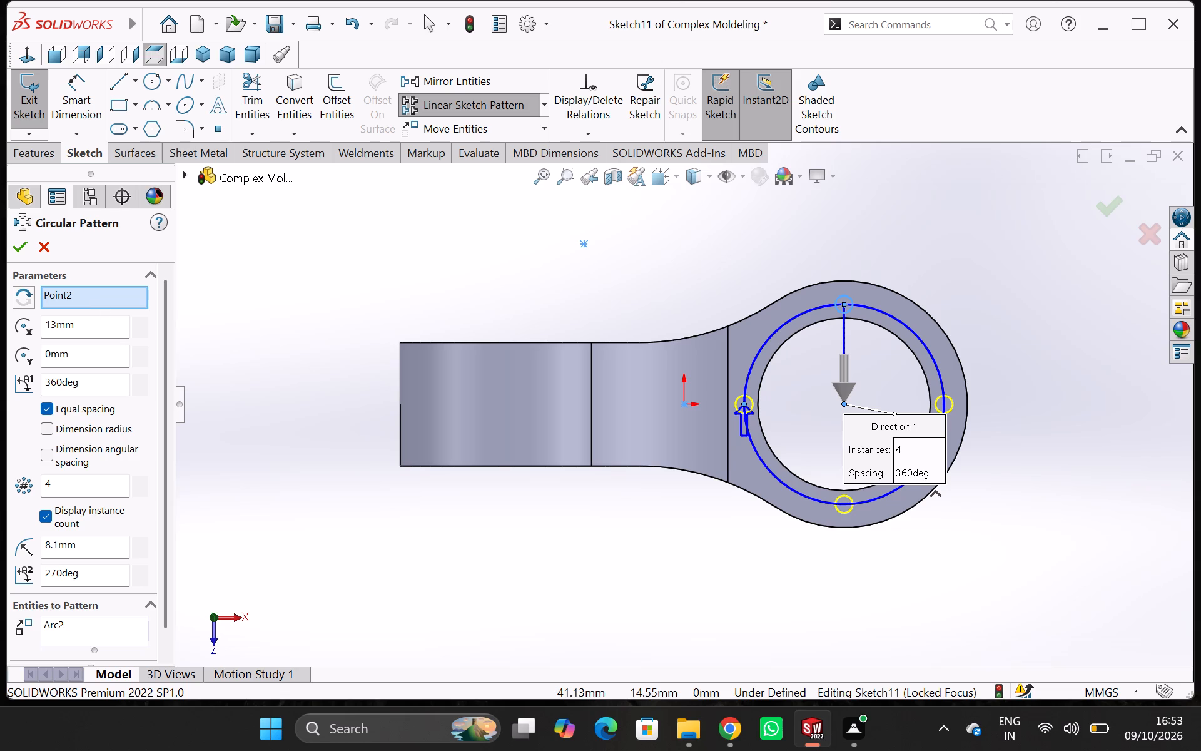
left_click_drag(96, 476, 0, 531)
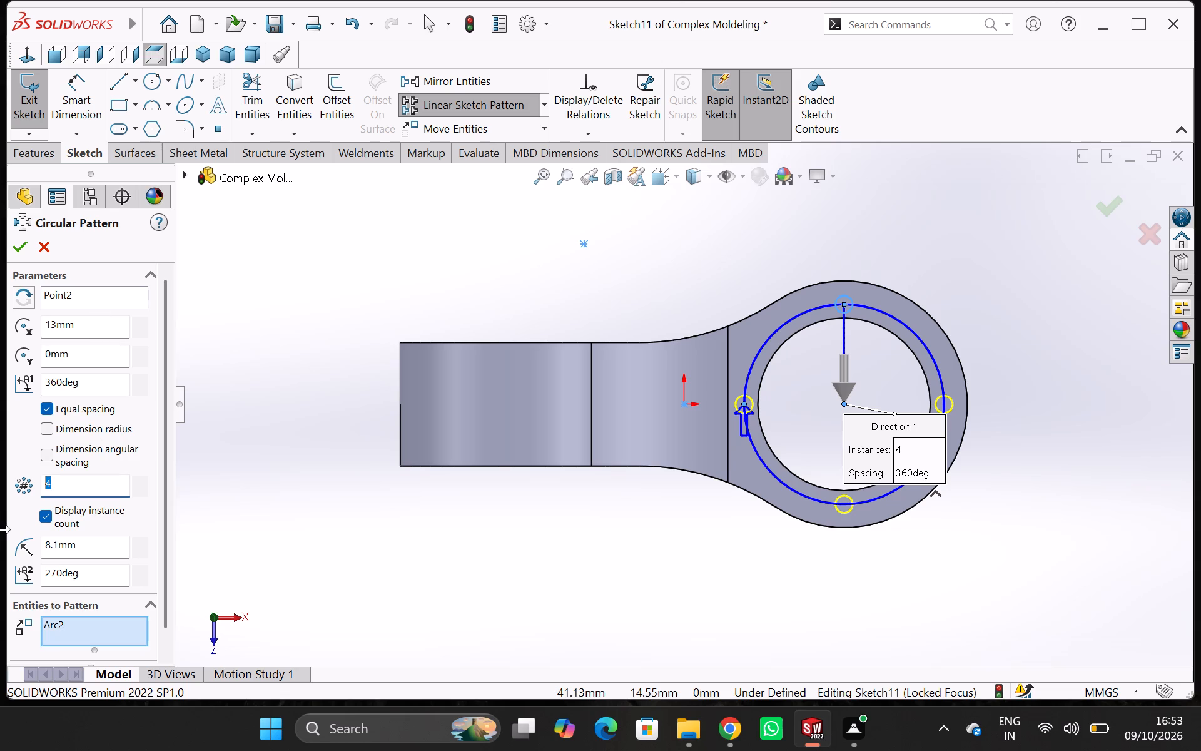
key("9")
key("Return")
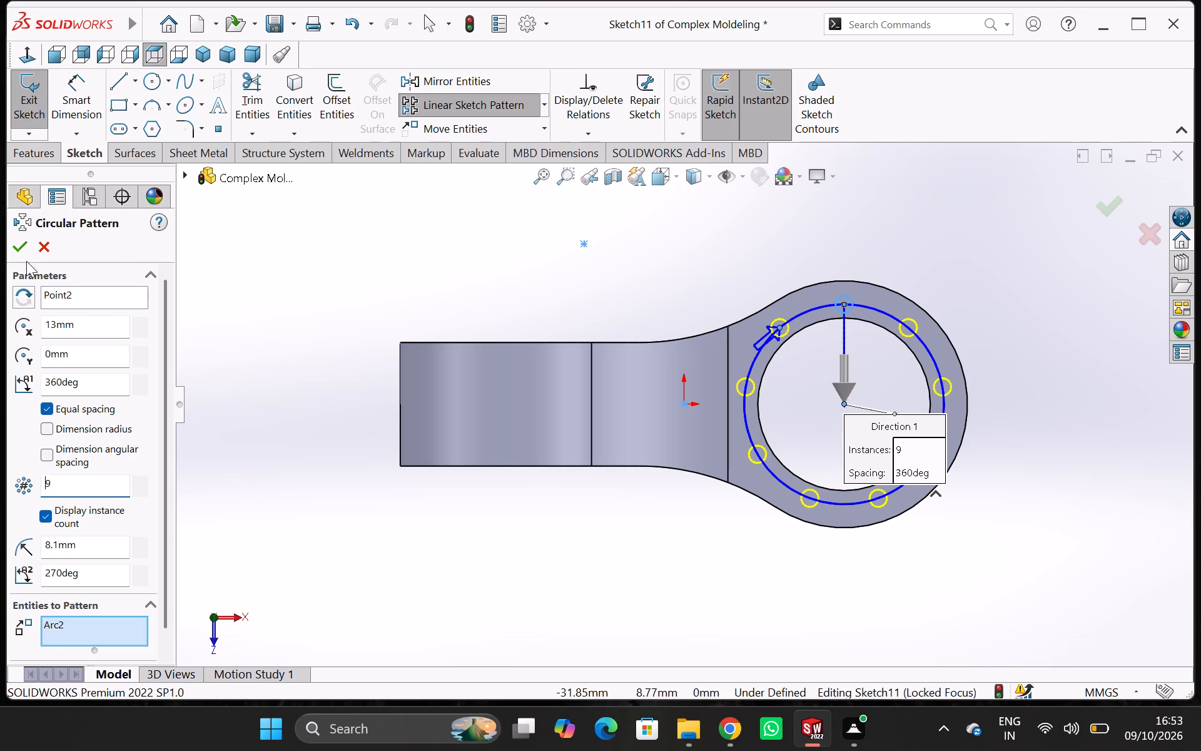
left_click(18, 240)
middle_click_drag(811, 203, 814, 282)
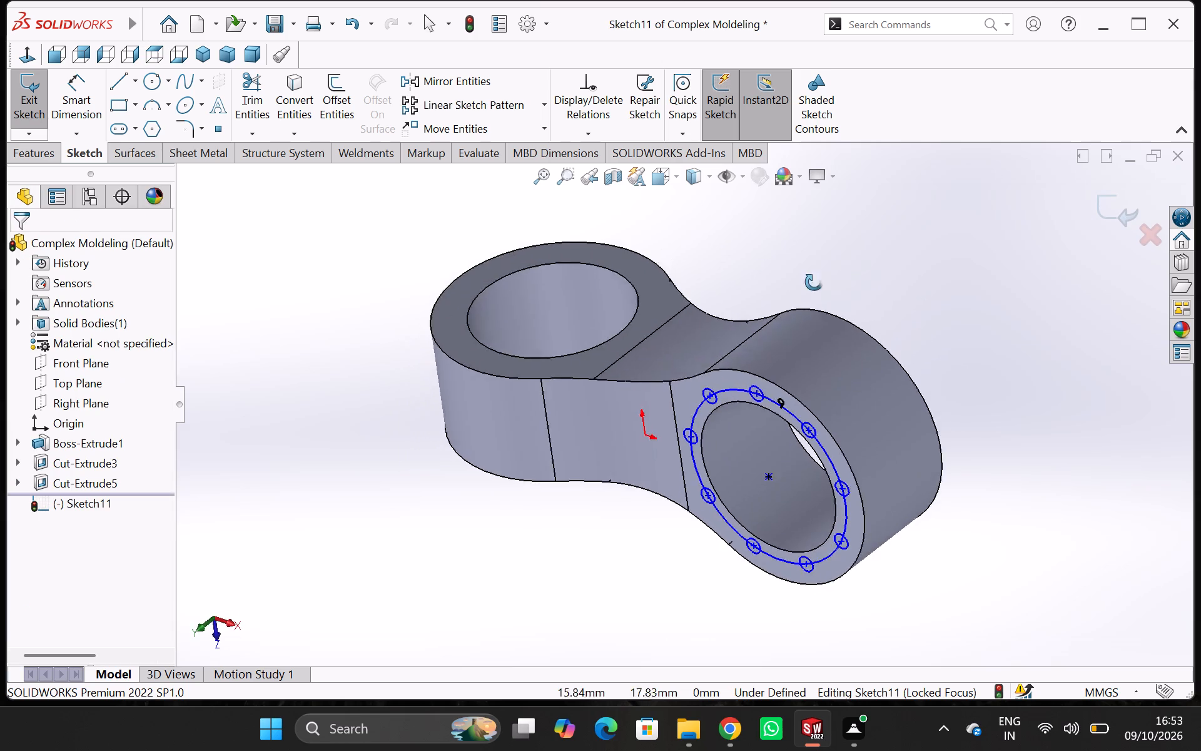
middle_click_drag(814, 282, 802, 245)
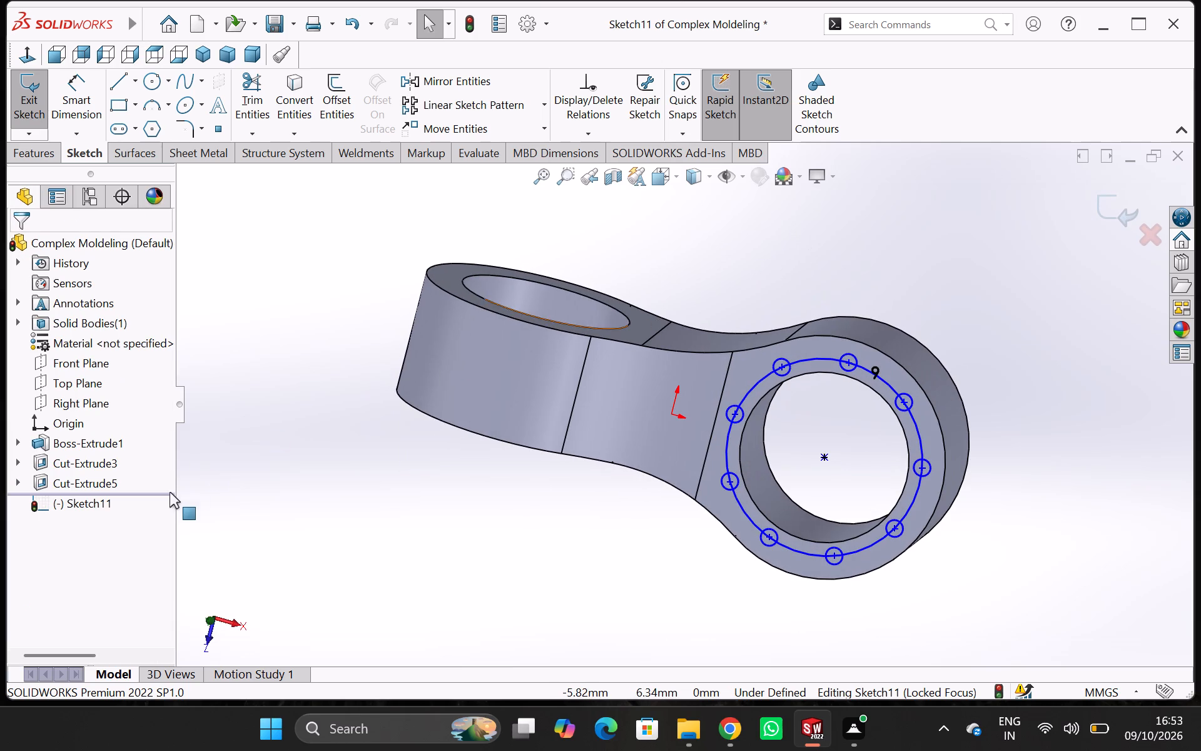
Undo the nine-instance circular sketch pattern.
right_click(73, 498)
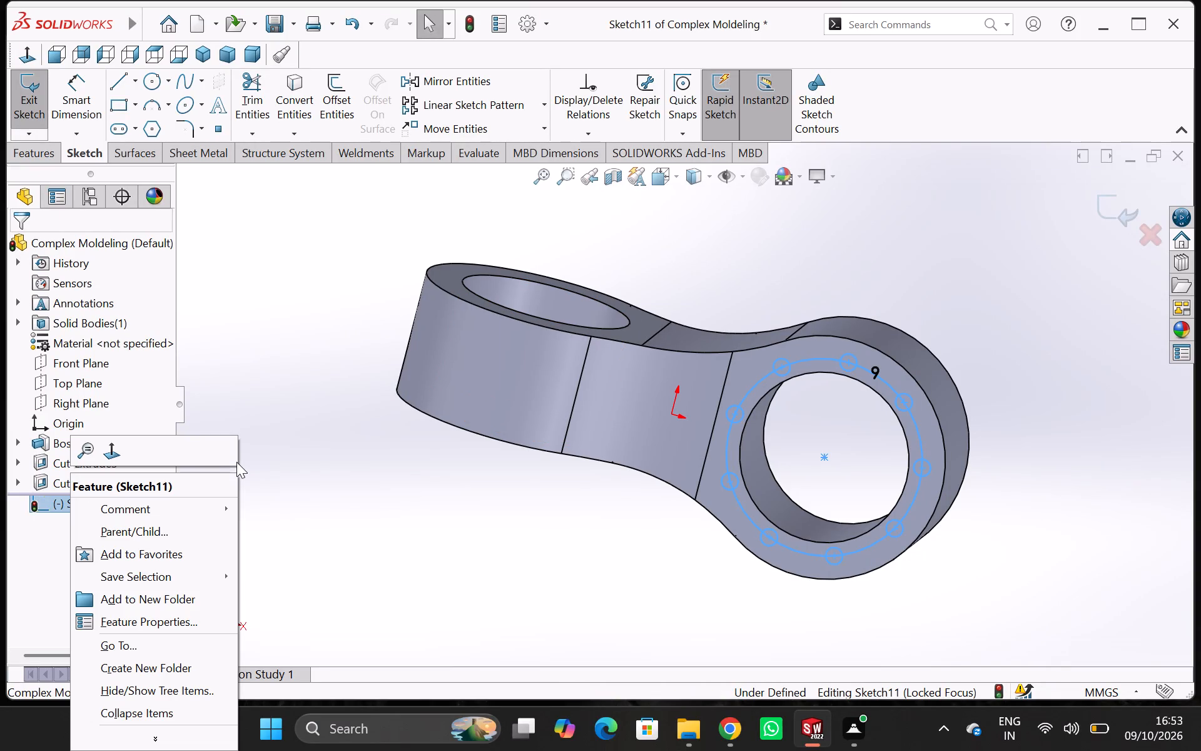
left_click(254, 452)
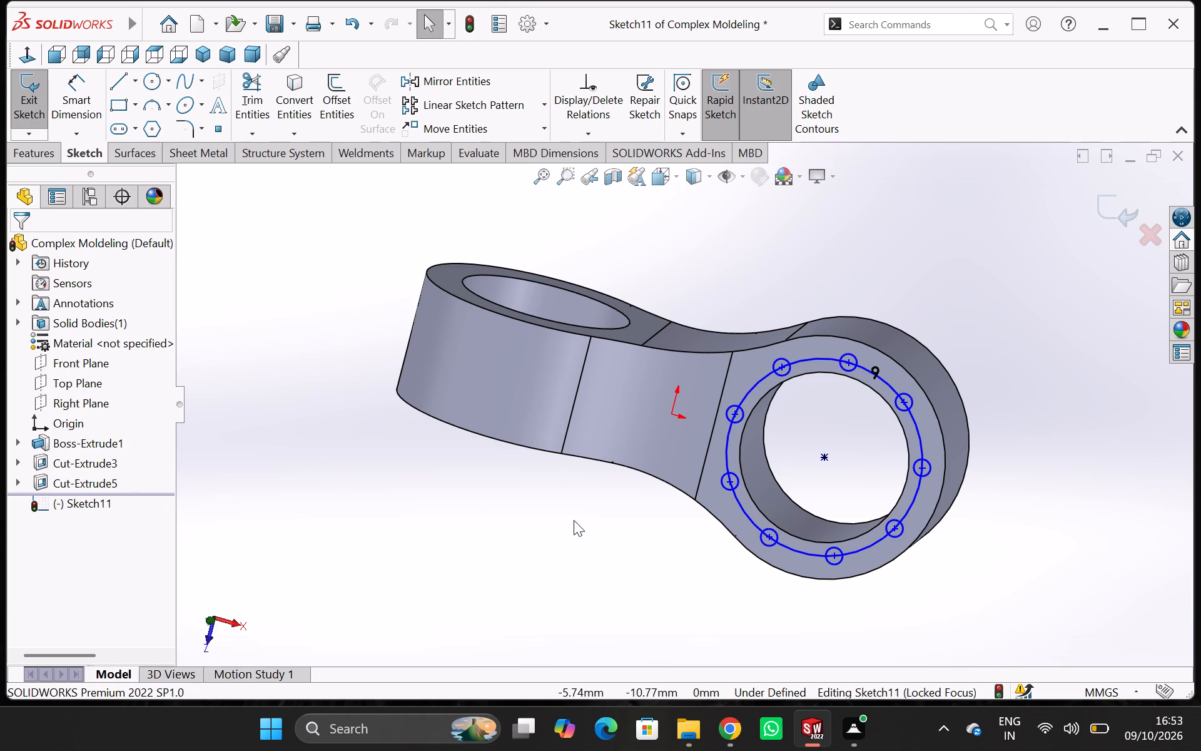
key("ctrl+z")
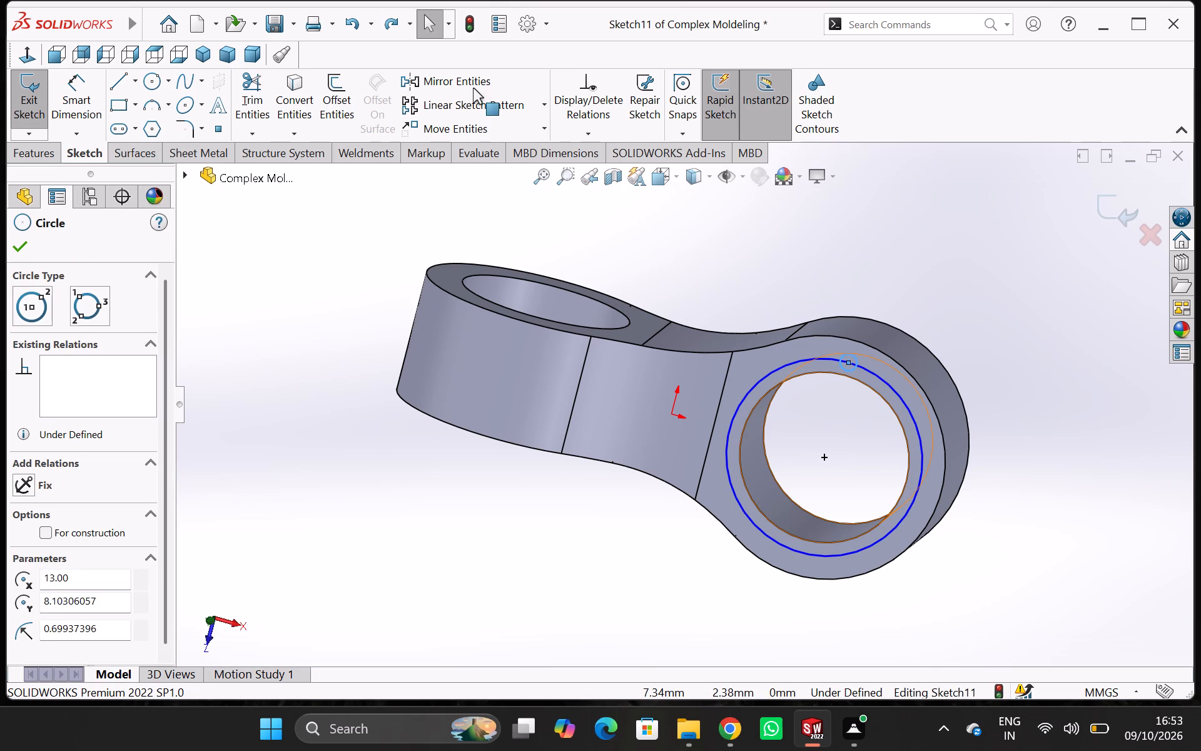
Circular-pattern the small circle about the ring hole's centre with 4 equally spaced instances over 360 degrees.
left_click(542, 111)
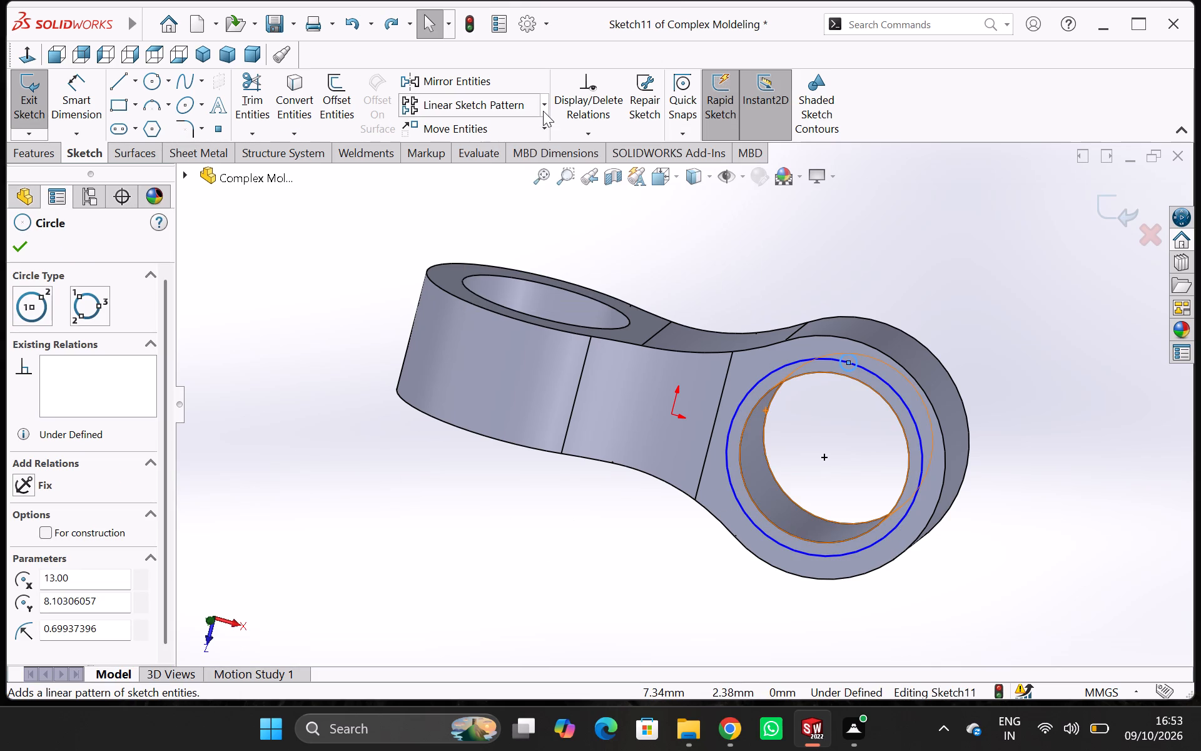
left_click(543, 108)
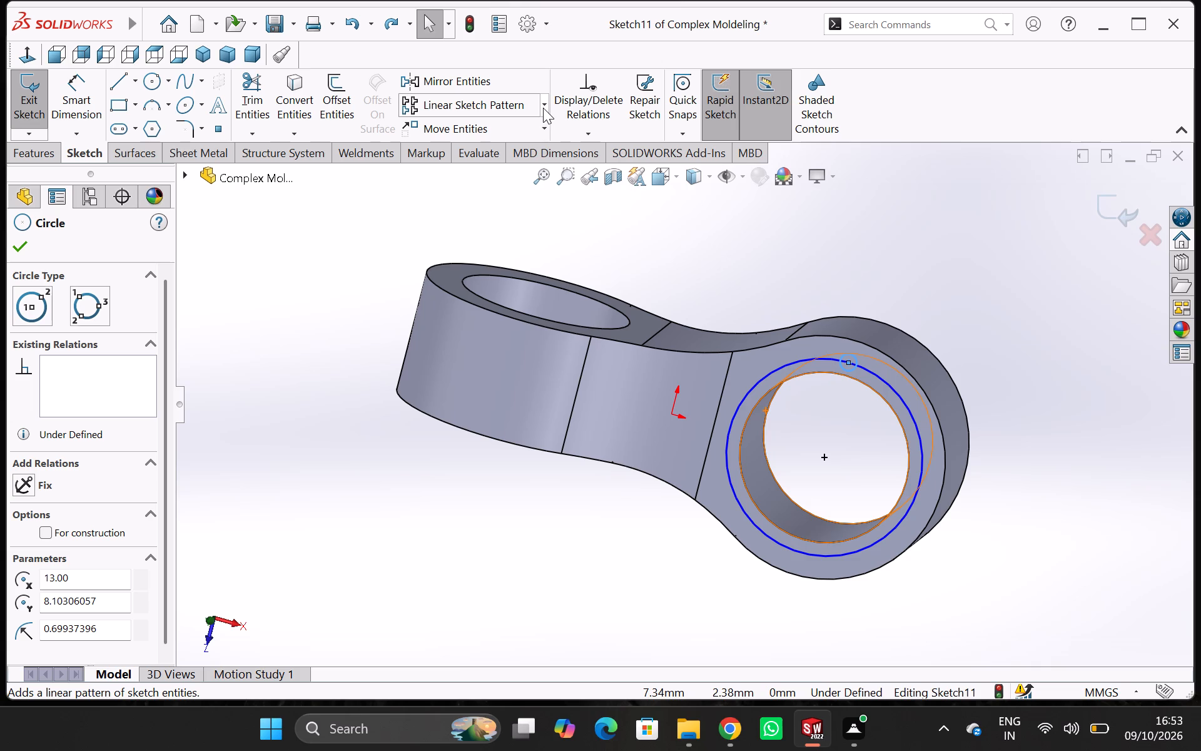
left_click(547, 104)
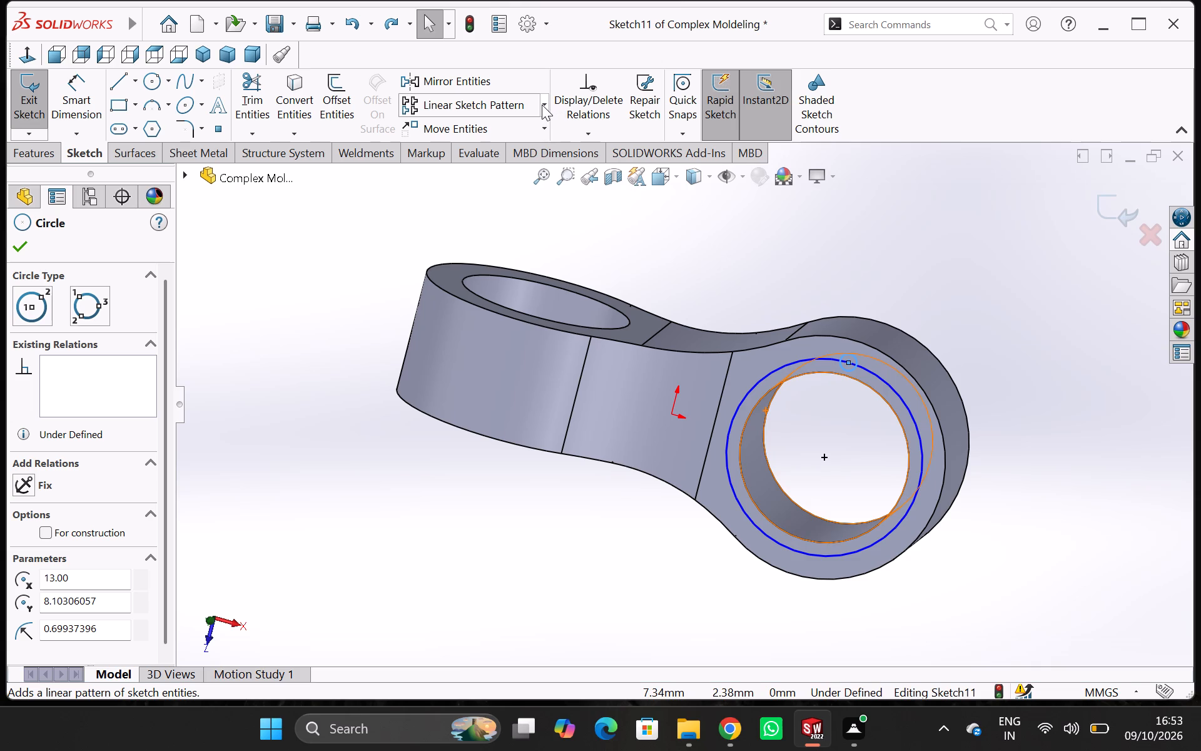
left_click(499, 209)
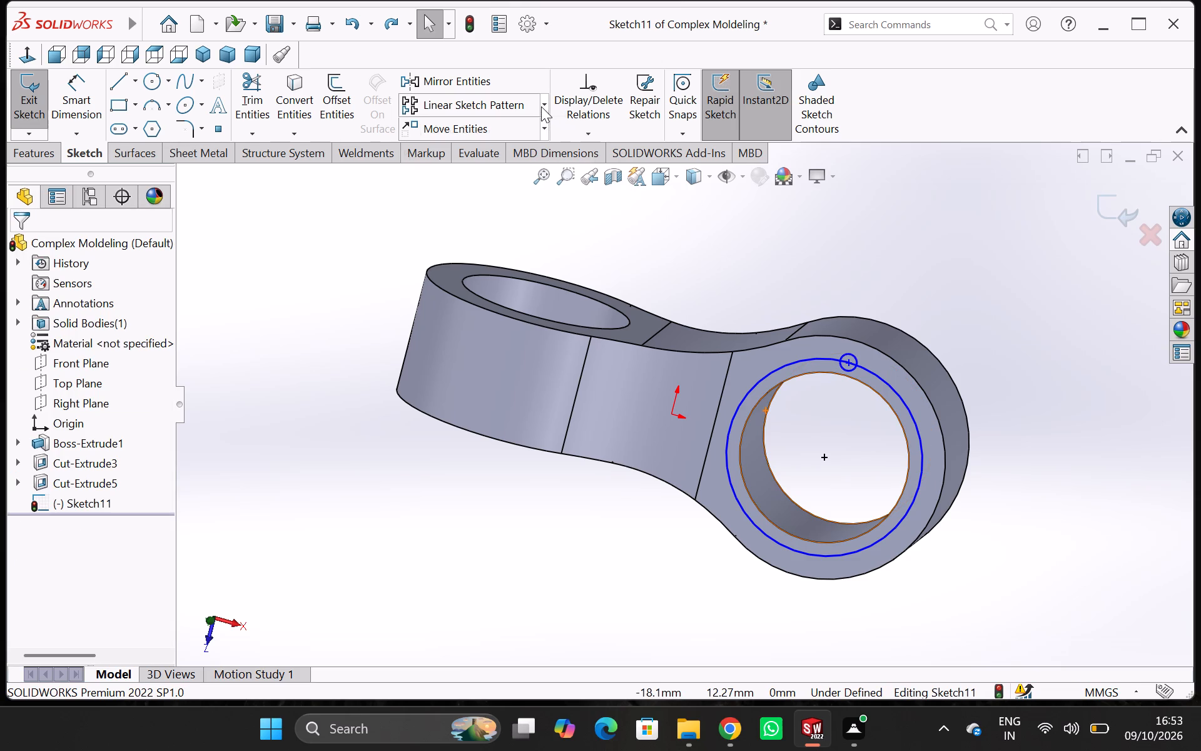
left_click(541, 106)
left_click(510, 159)
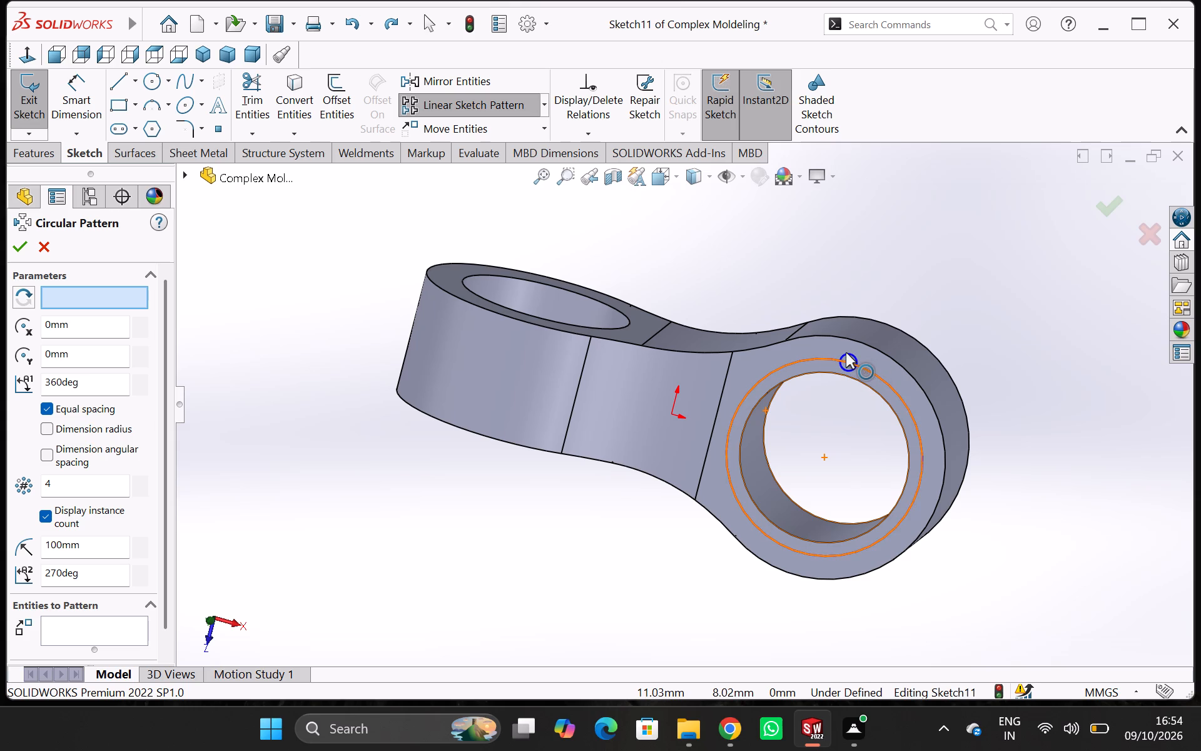
left_click(846, 352)
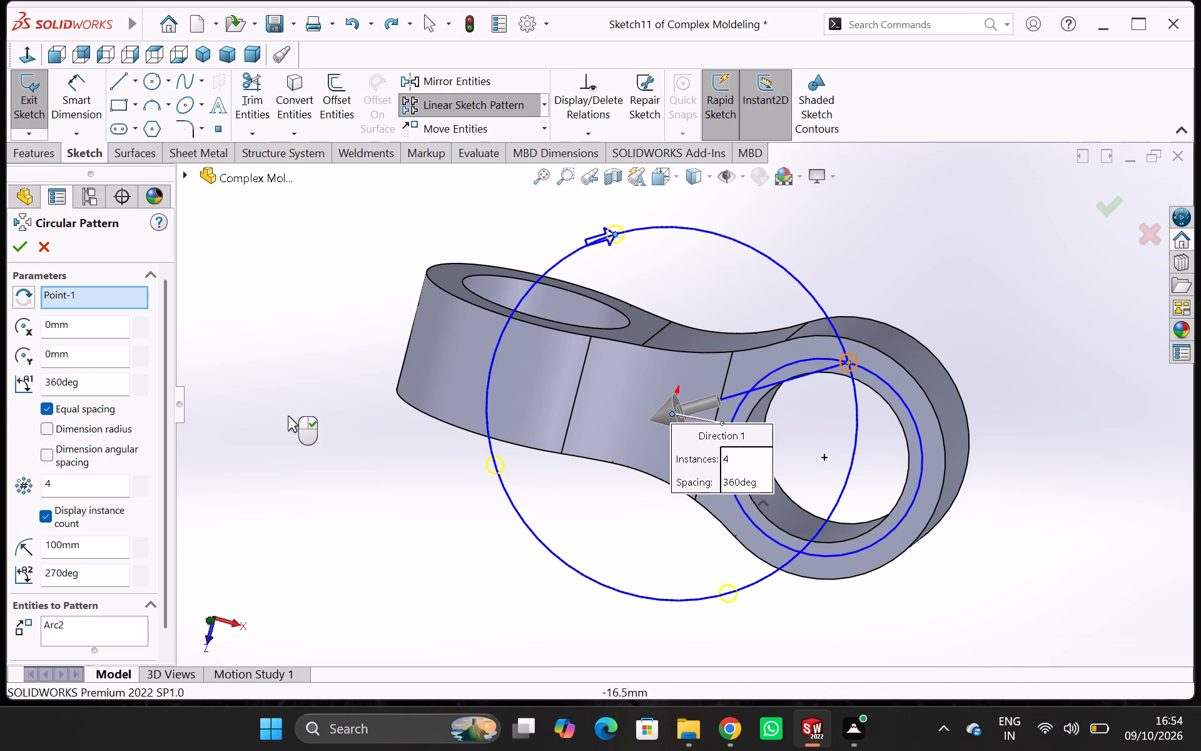
right_click(109, 299)
left_click(138, 312)
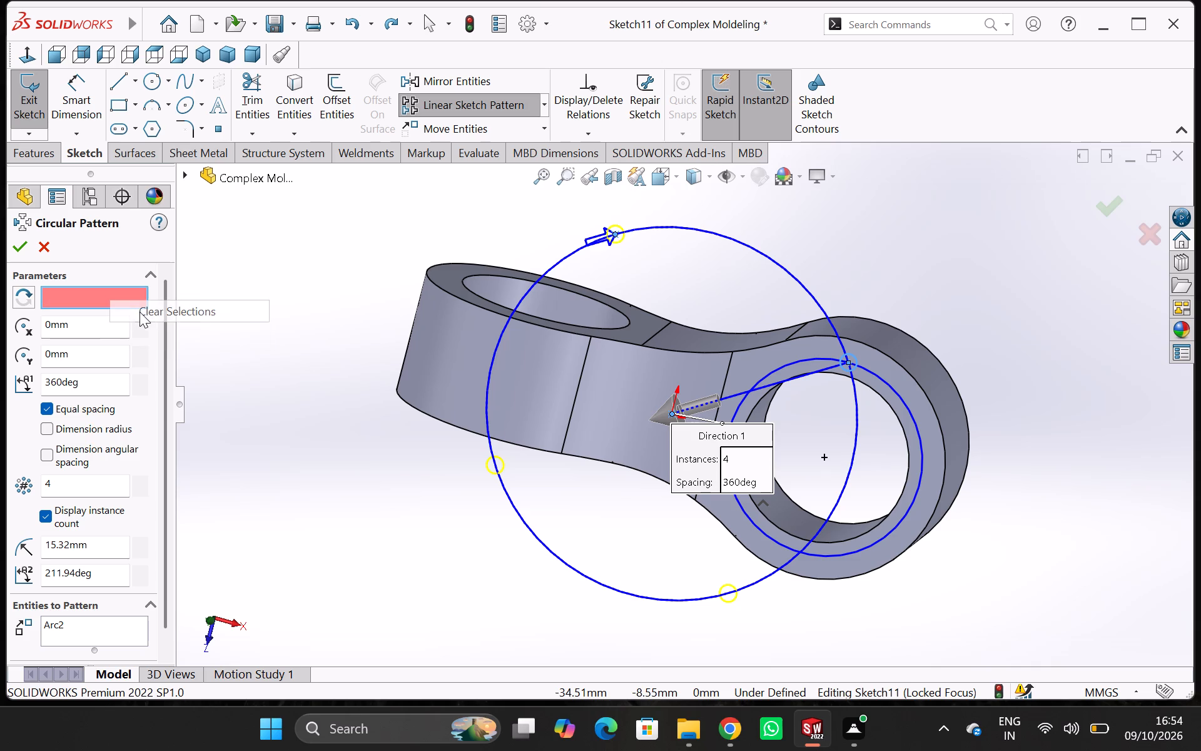
left_click(825, 457)
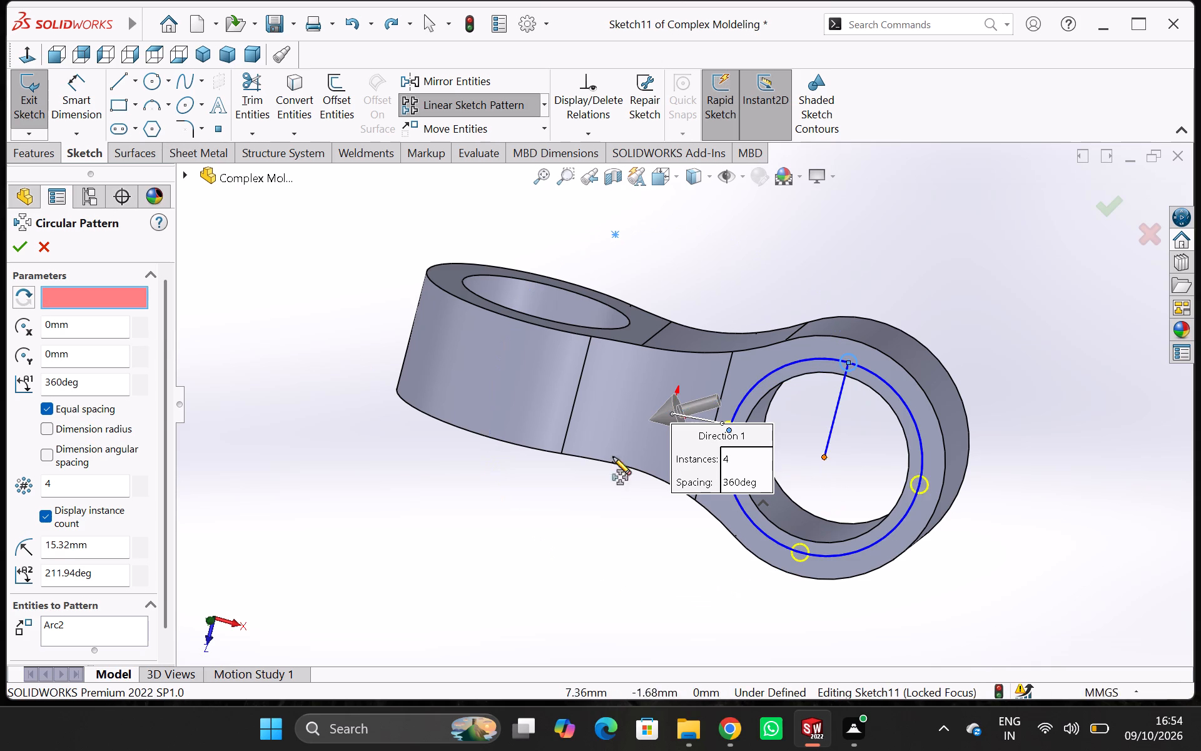
left_click(28, 248)
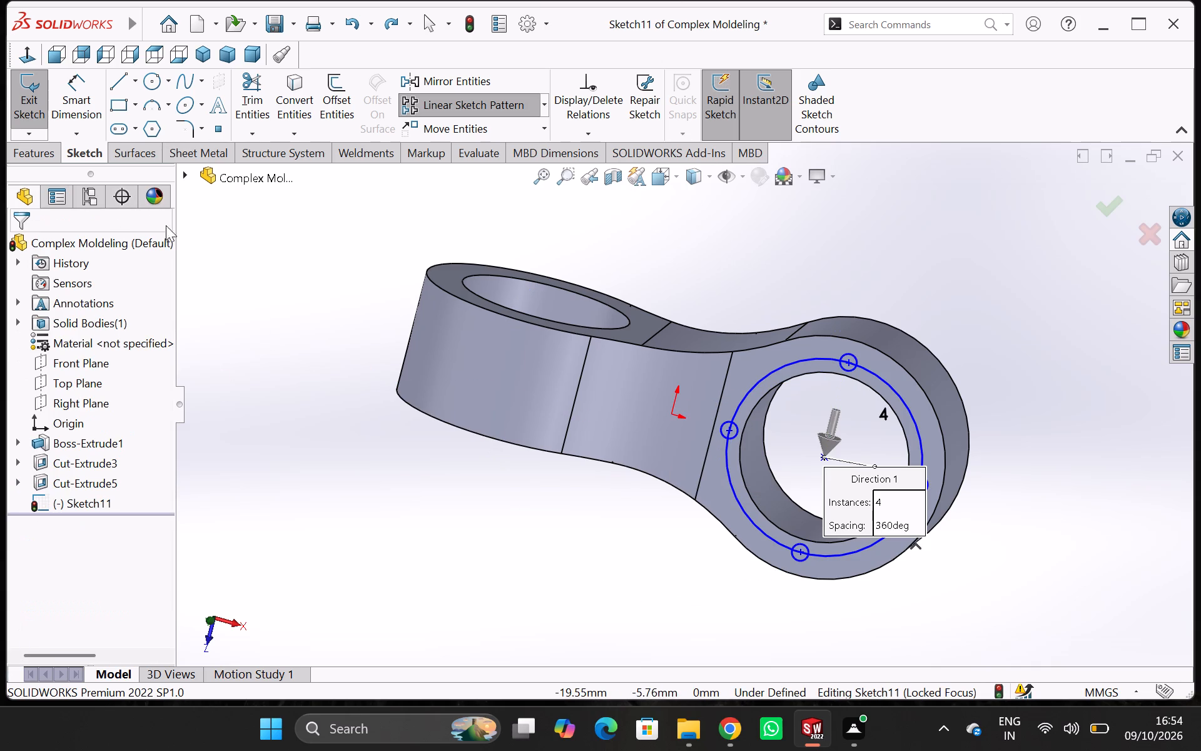
middle_click_drag(838, 207, 835, 312)
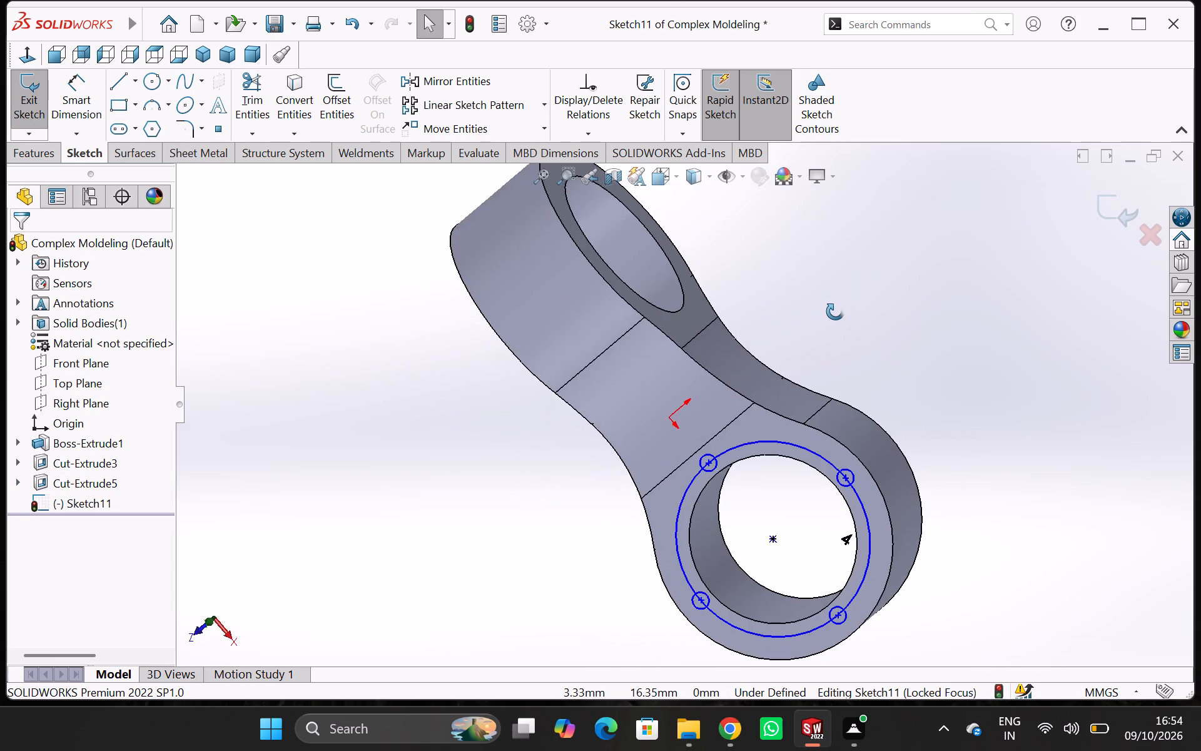
middle_click_drag(835, 312, 833, 314)
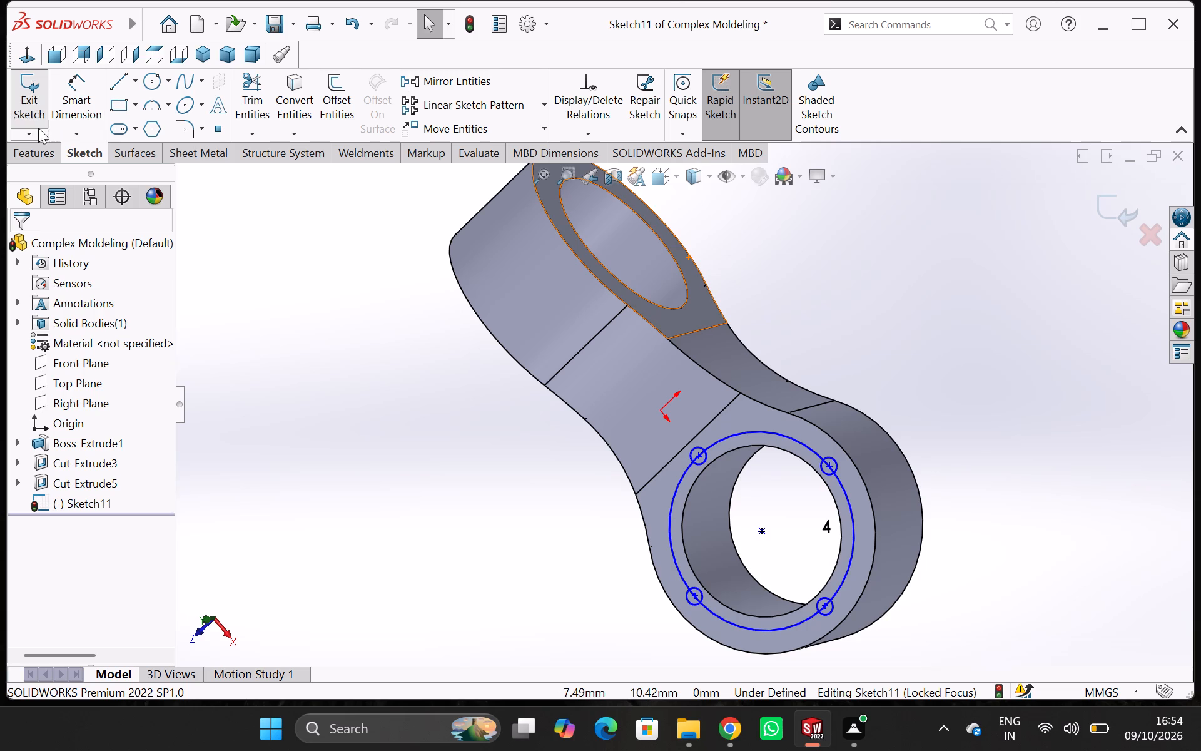
Exit the sketch of patterned circles and start an Extruded Cut from it.
left_click(23, 110)
left_click(30, 155)
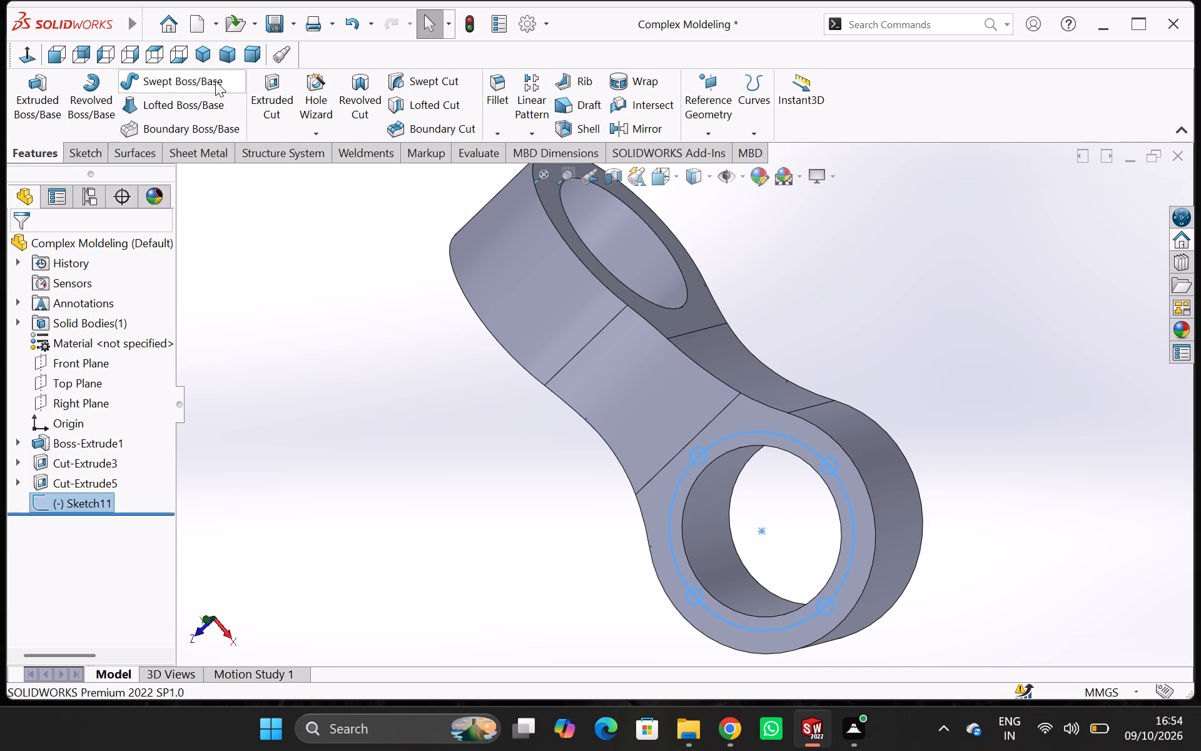
left_click(263, 85)
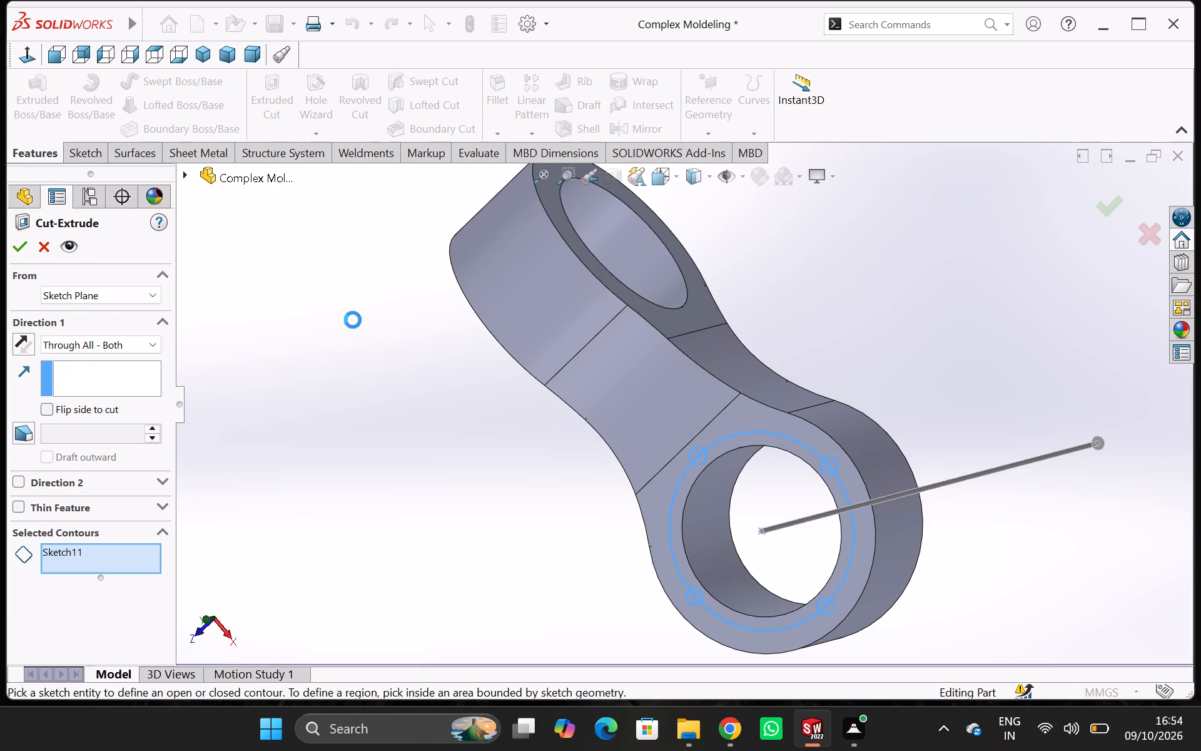
middle_click_drag(353, 355, 391, 355)
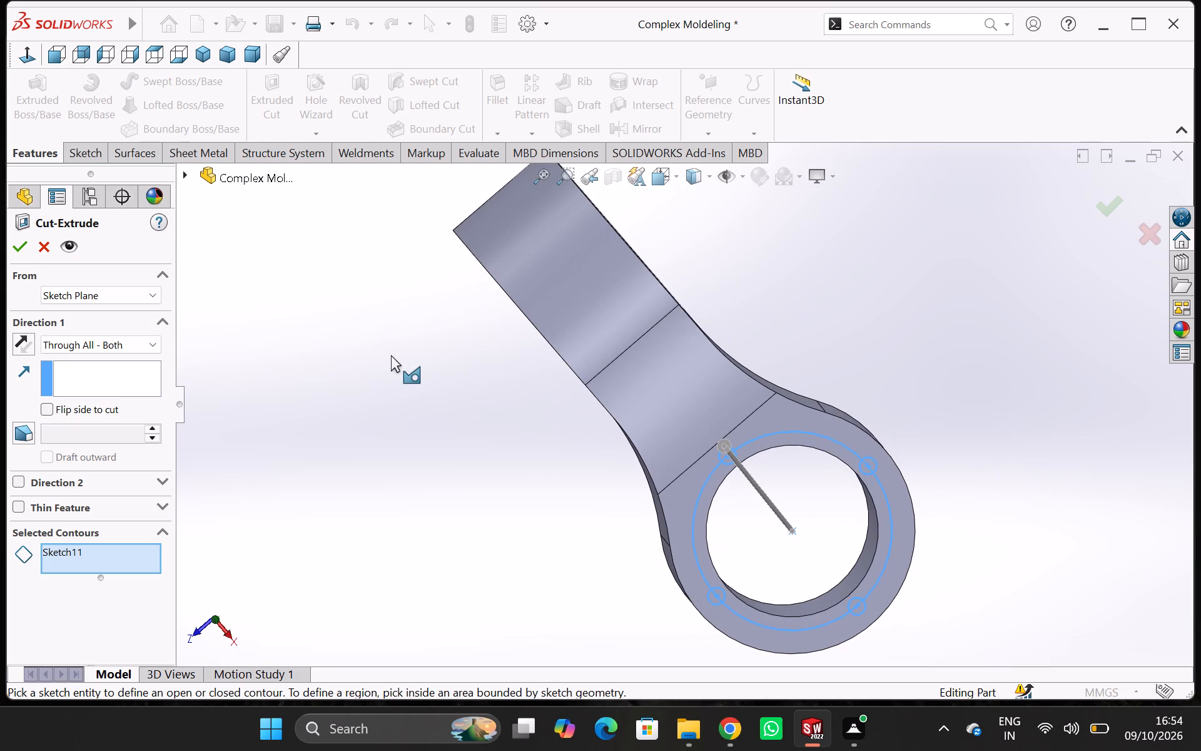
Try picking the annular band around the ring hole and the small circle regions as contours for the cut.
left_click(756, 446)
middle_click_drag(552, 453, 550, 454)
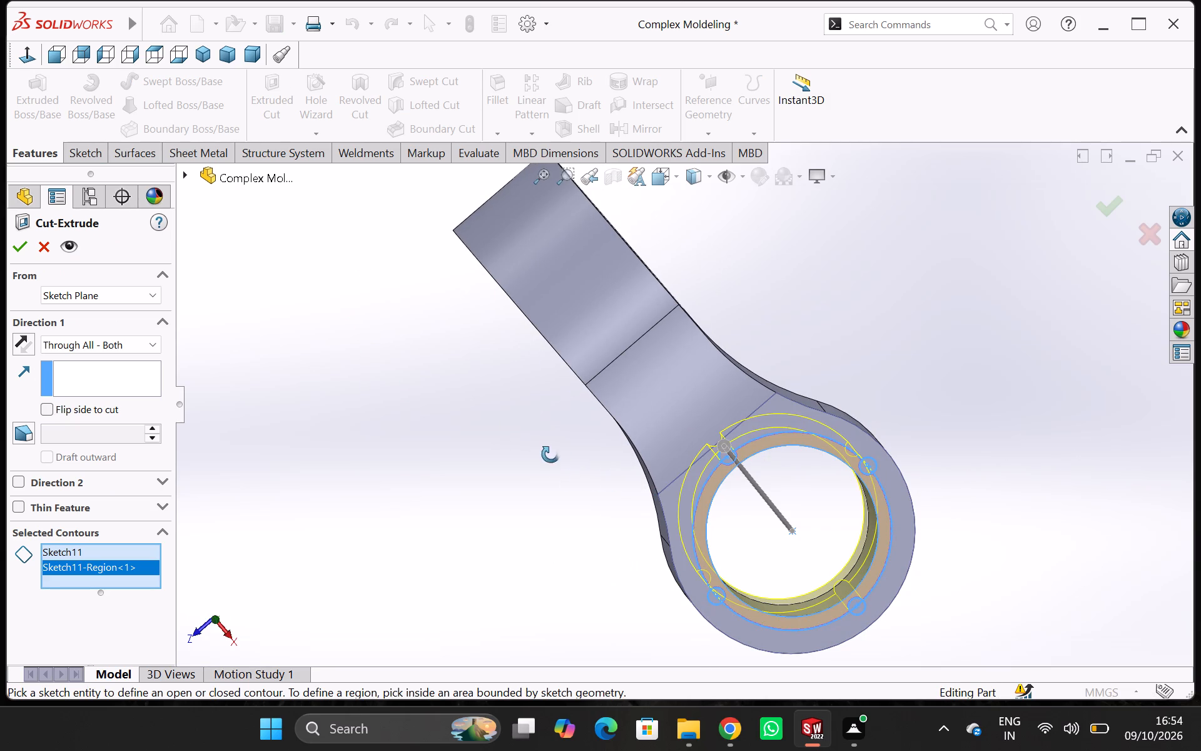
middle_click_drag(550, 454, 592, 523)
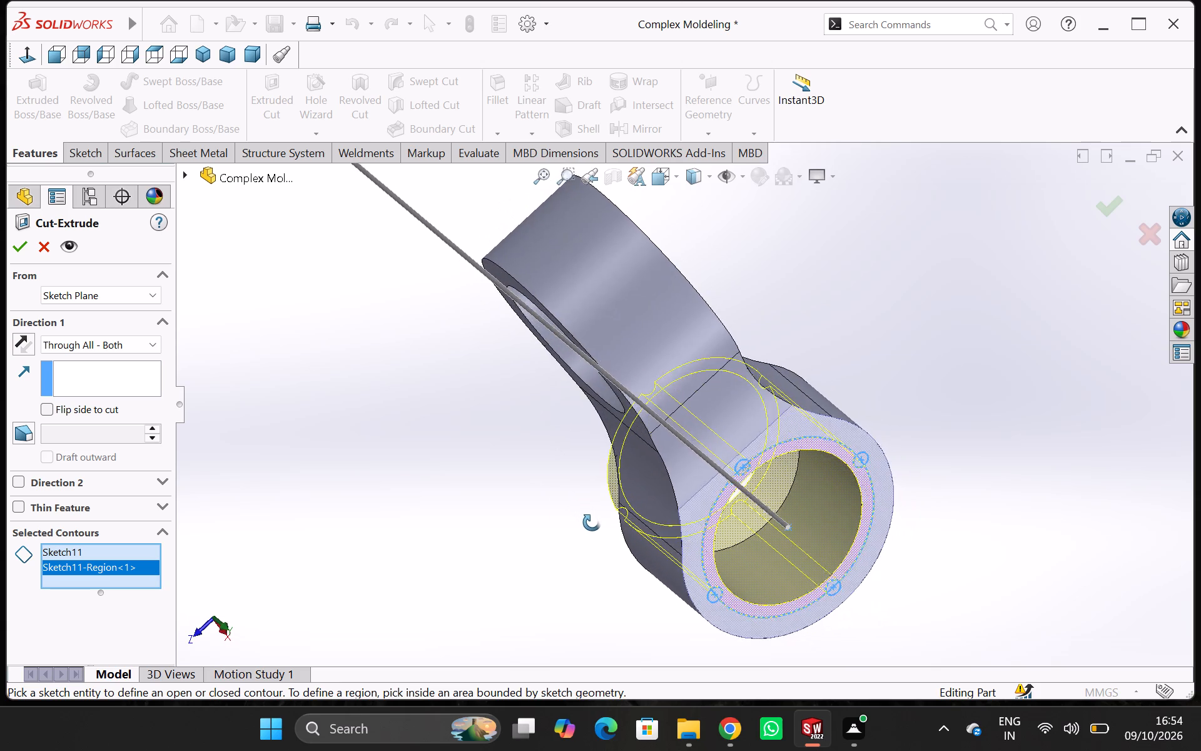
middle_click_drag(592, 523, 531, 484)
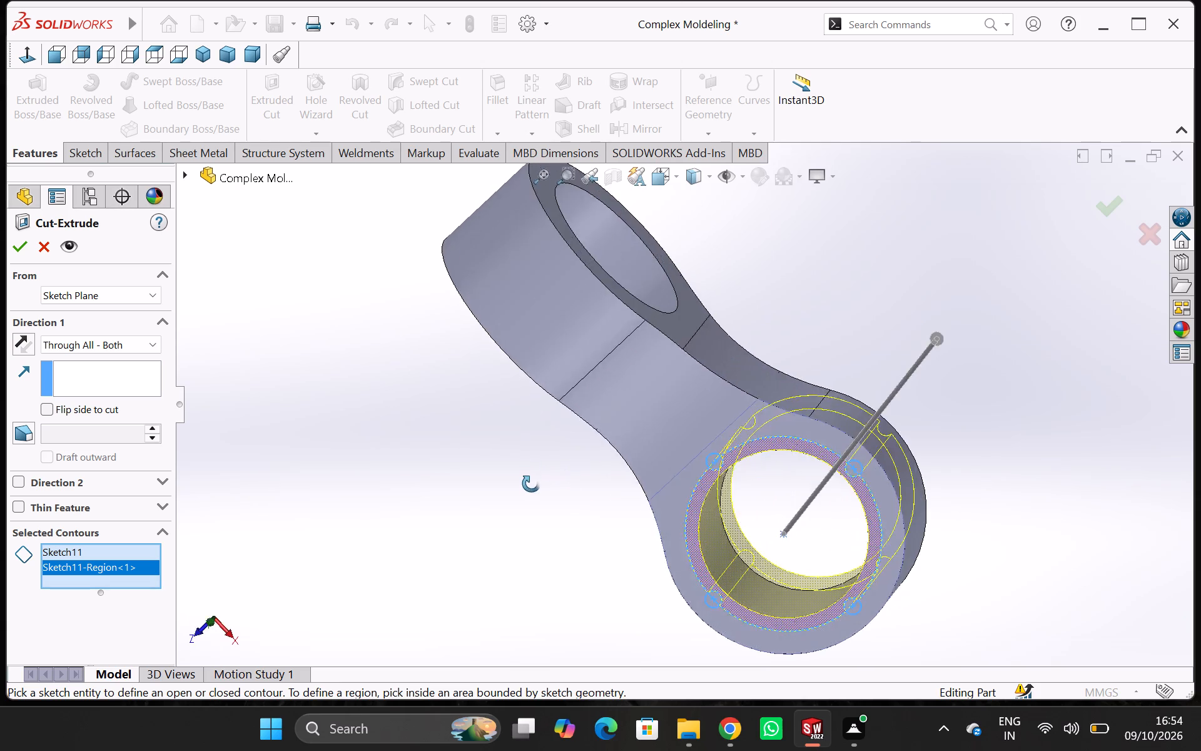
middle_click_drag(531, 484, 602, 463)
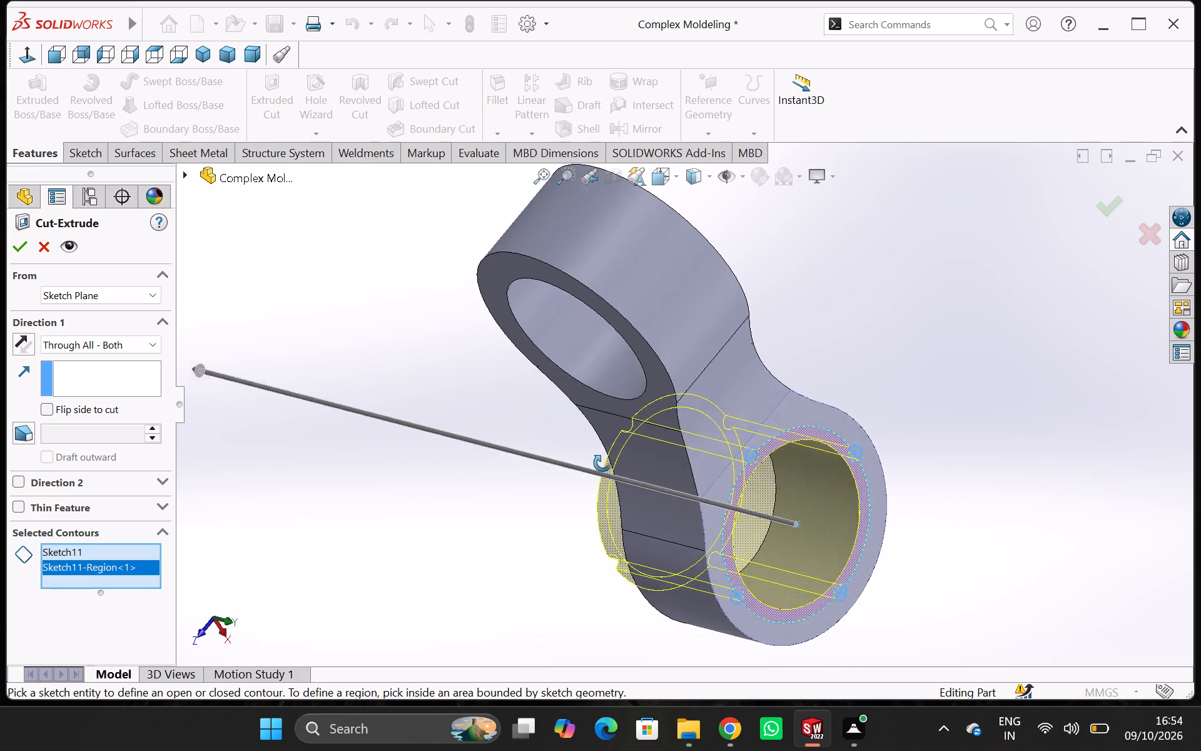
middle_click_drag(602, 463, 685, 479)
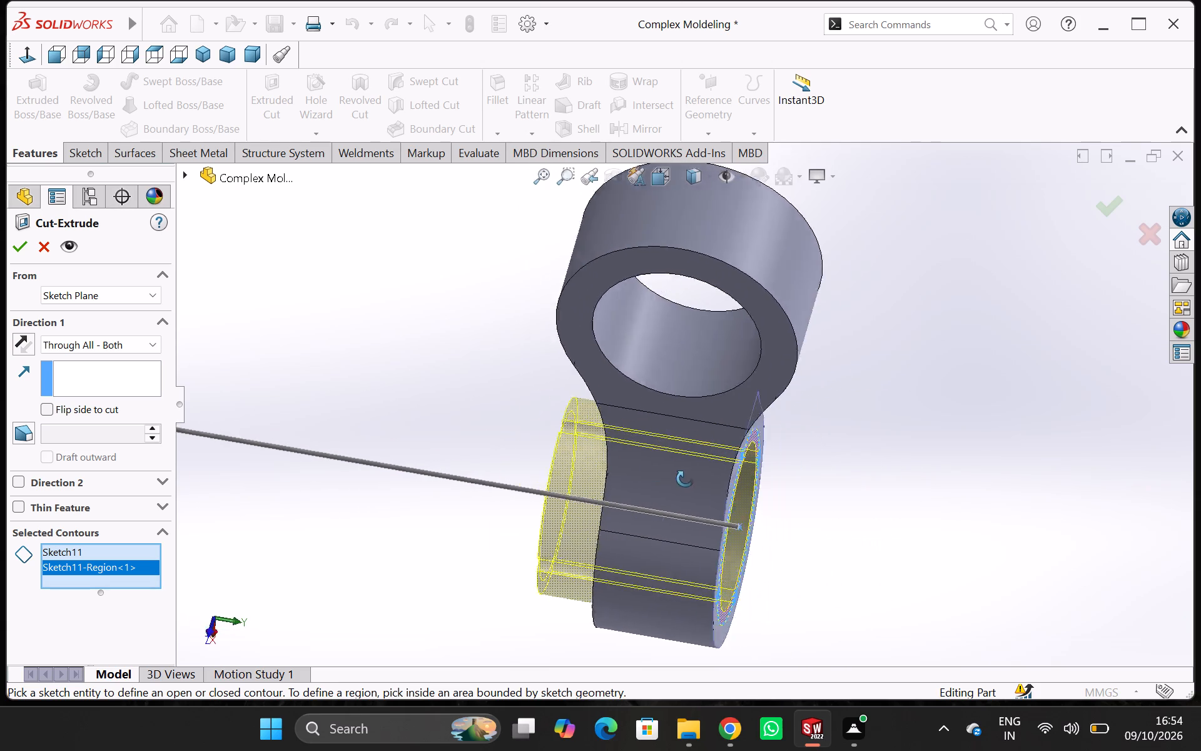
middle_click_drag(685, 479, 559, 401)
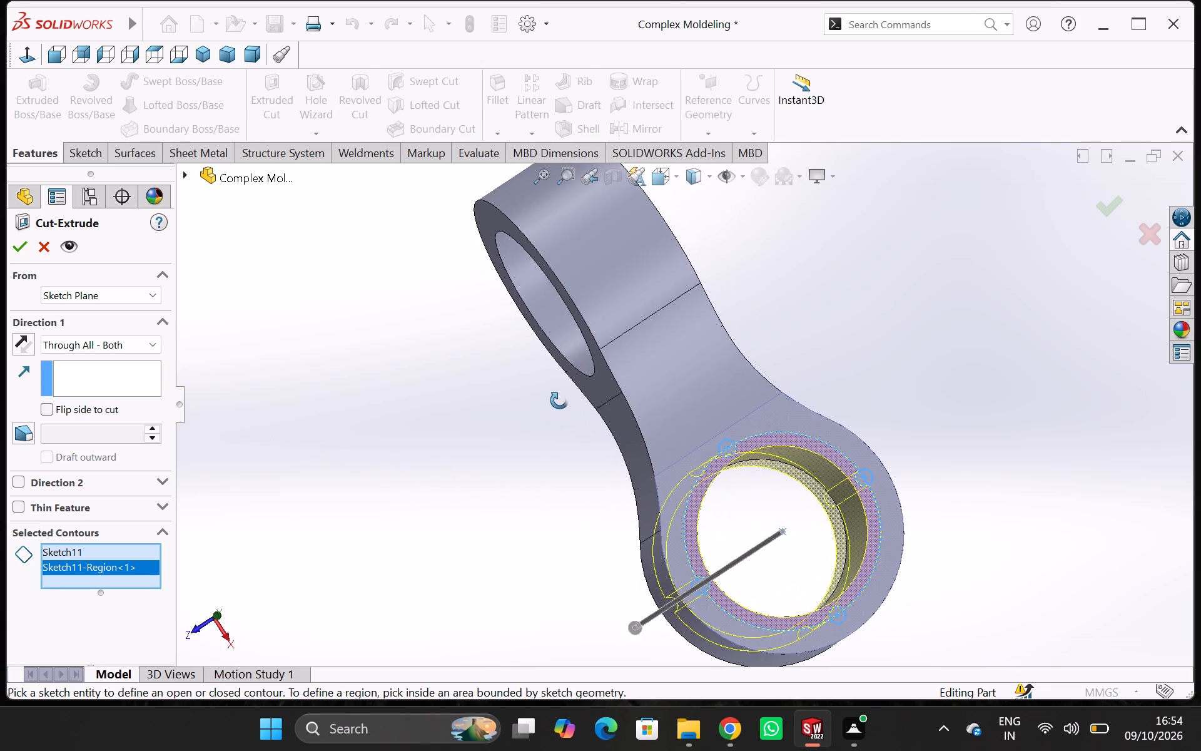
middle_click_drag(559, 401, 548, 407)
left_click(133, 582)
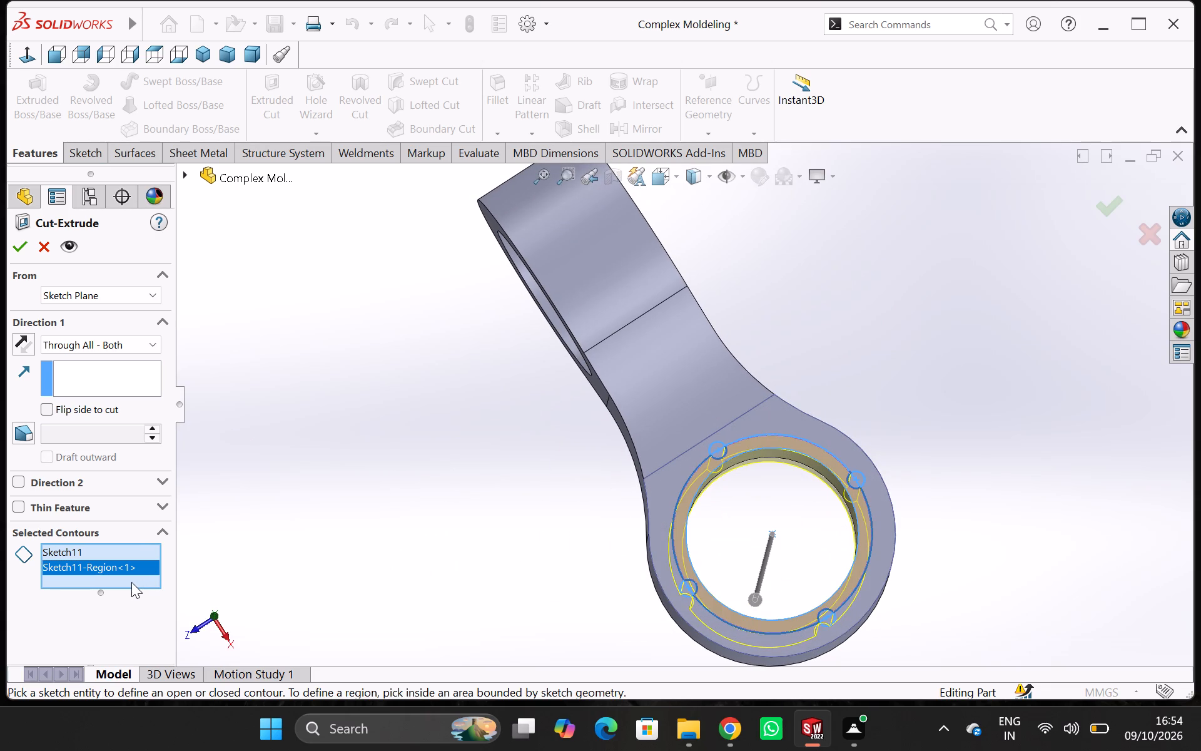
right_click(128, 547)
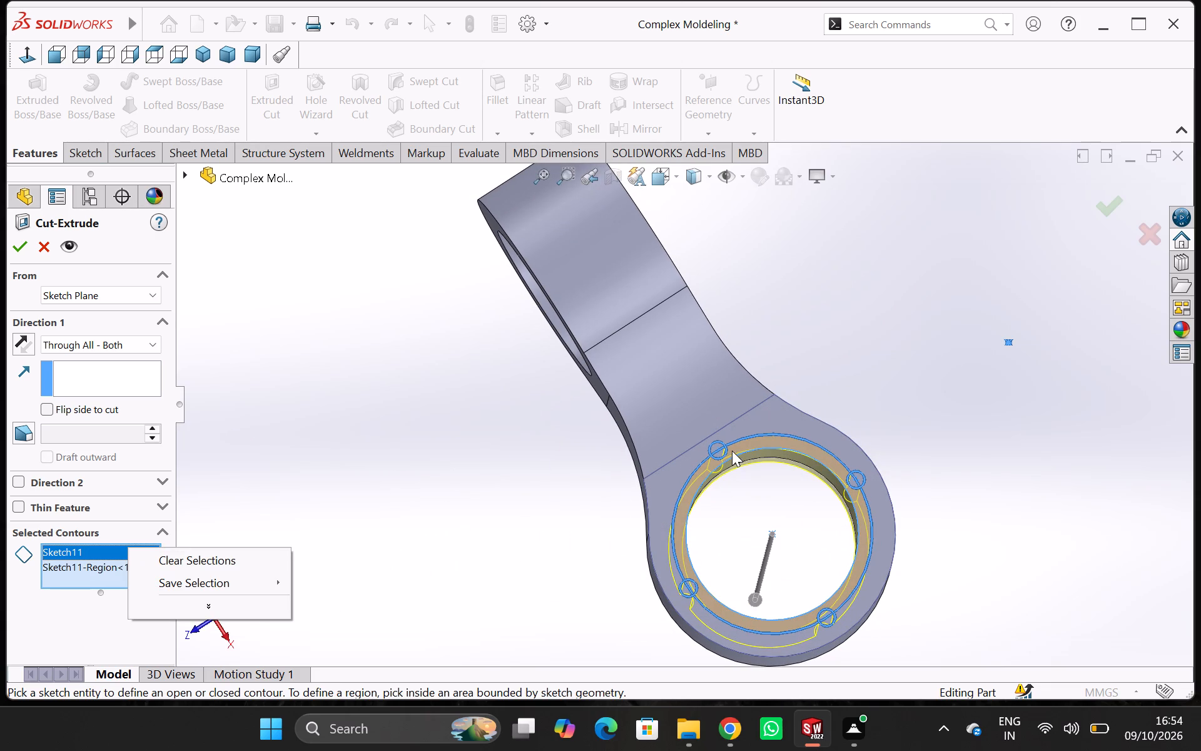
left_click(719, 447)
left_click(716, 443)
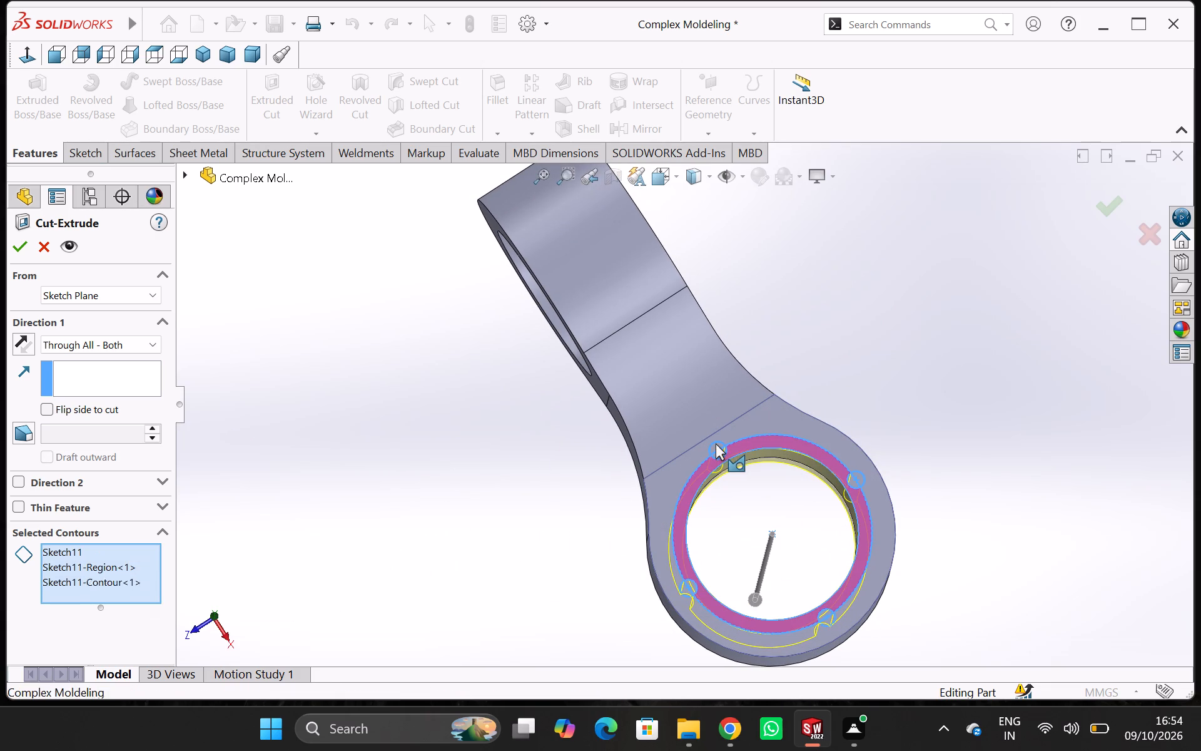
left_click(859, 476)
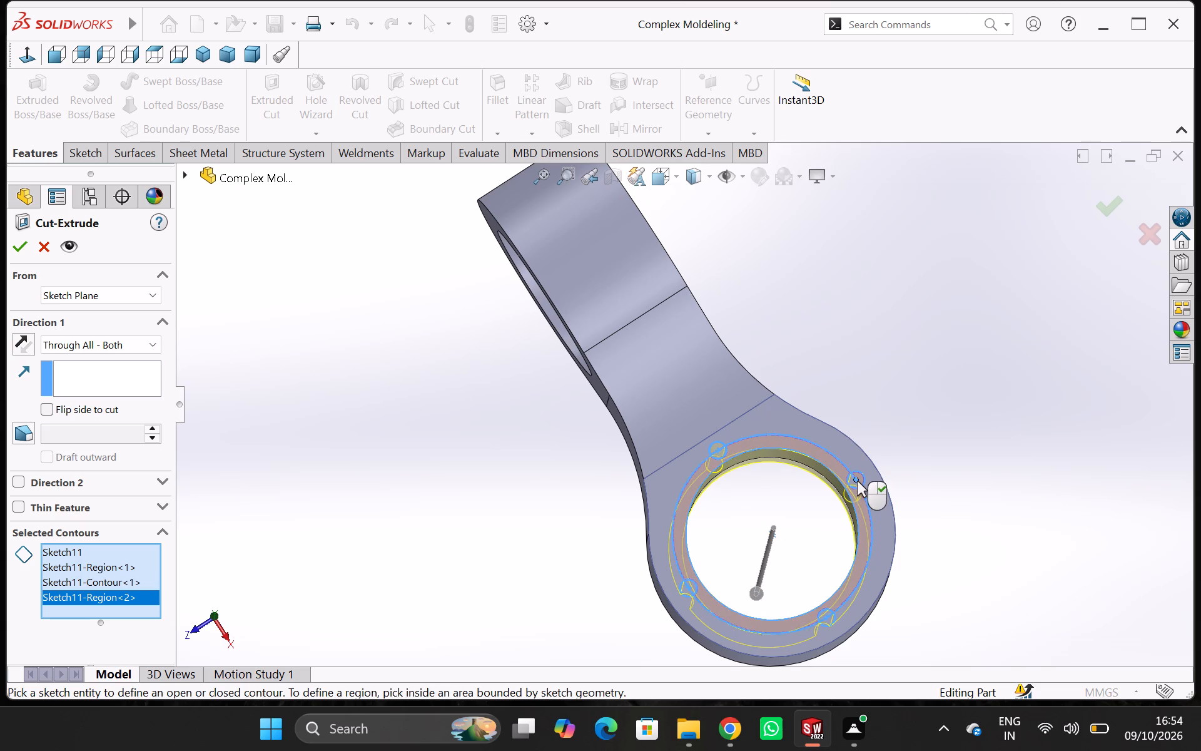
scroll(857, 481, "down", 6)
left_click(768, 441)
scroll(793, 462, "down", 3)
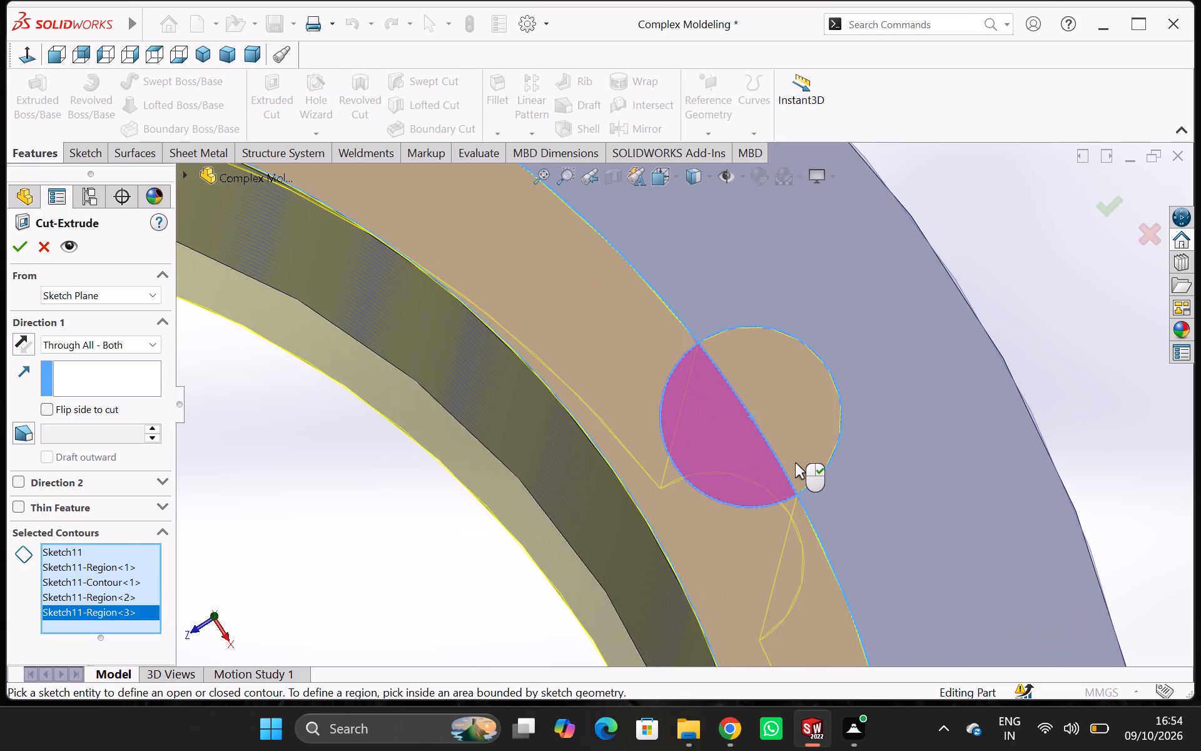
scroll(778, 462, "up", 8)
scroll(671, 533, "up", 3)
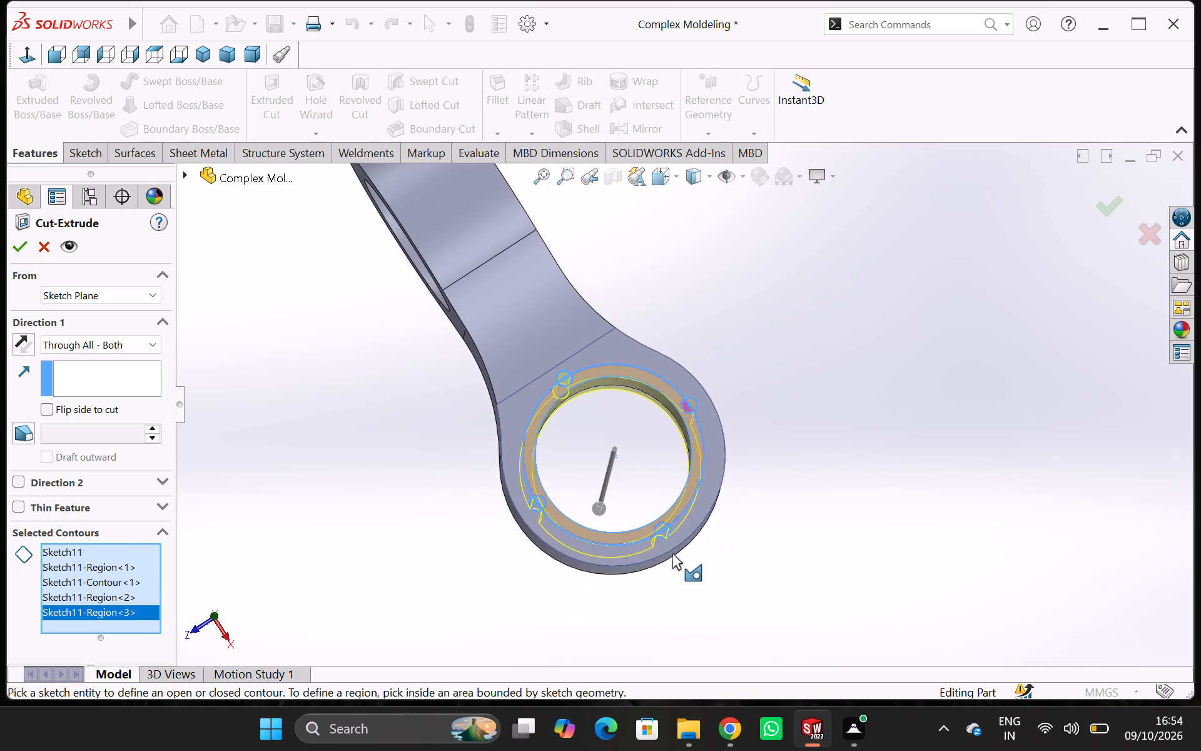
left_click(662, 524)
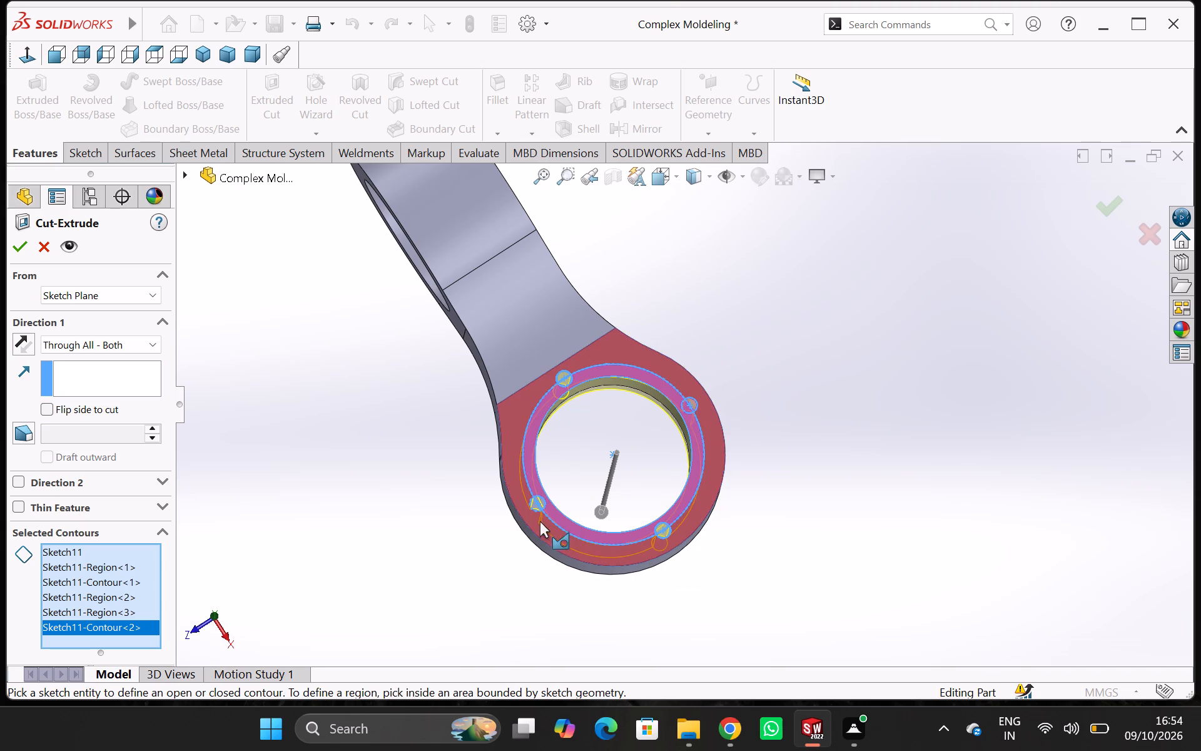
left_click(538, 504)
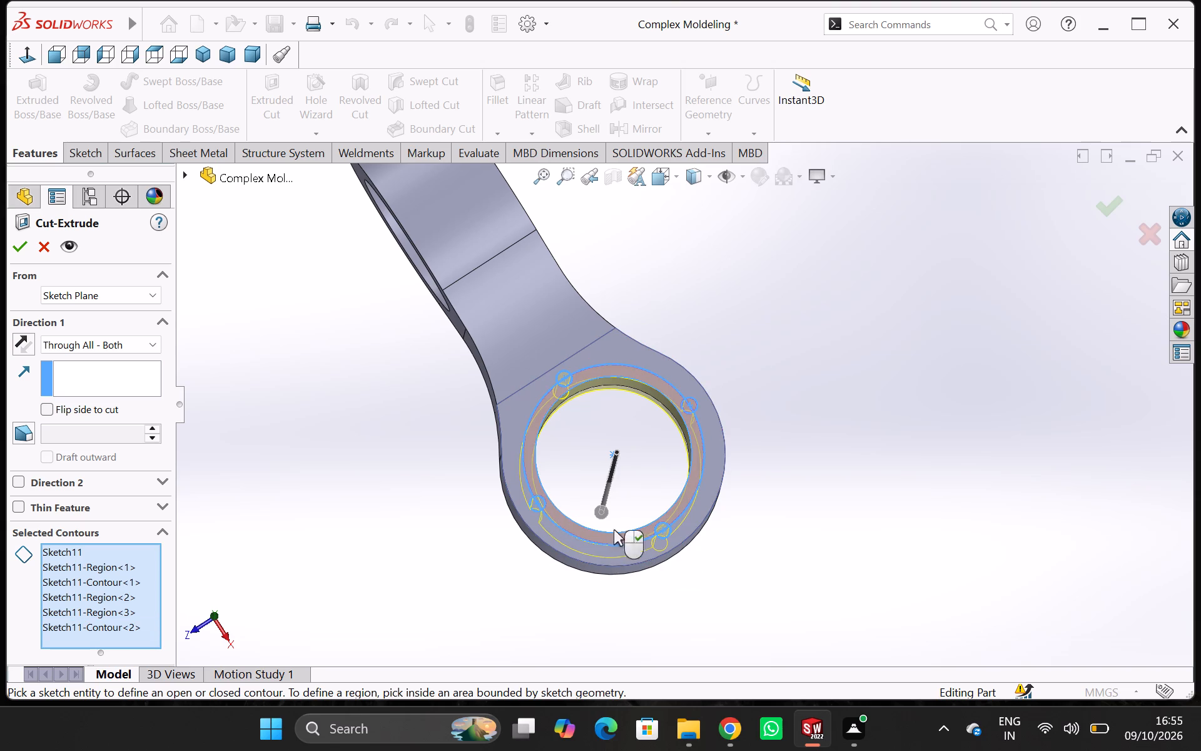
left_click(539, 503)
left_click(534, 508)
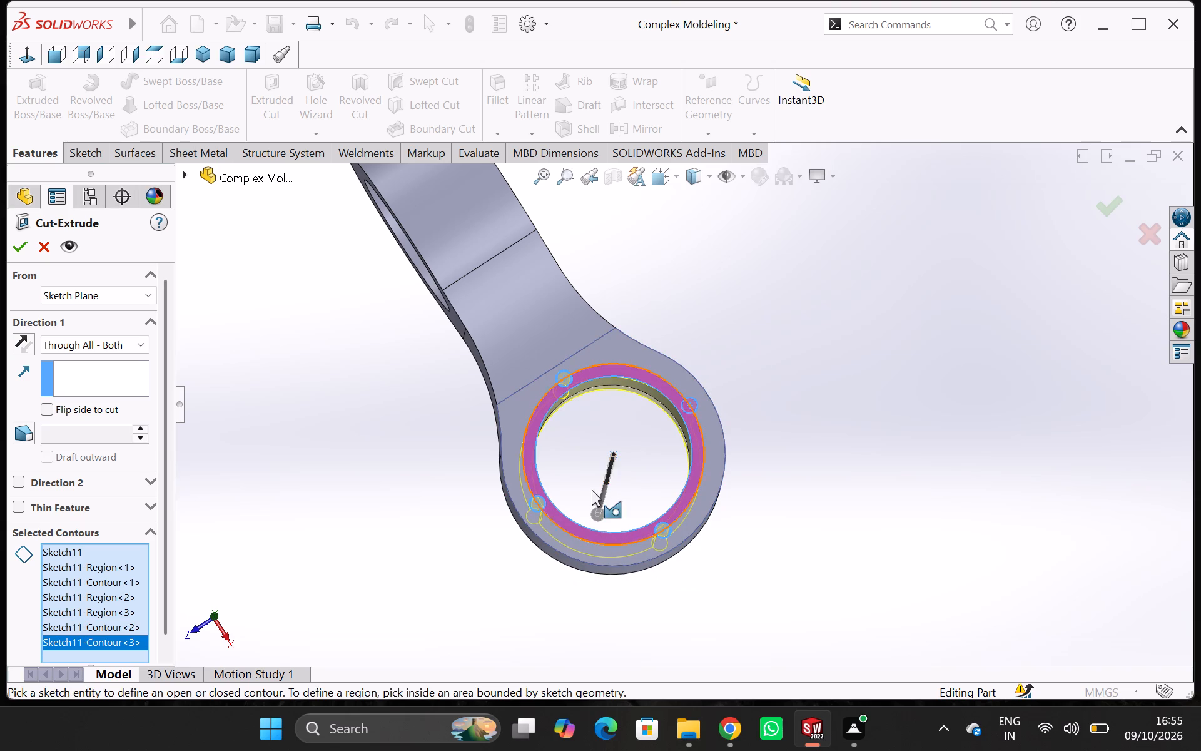
Clear the selected contours, choose only the four small circles, and cut them with the Through All - Both end condition.
right_click_drag(118, 558, 111, 561)
right_click(109, 567)
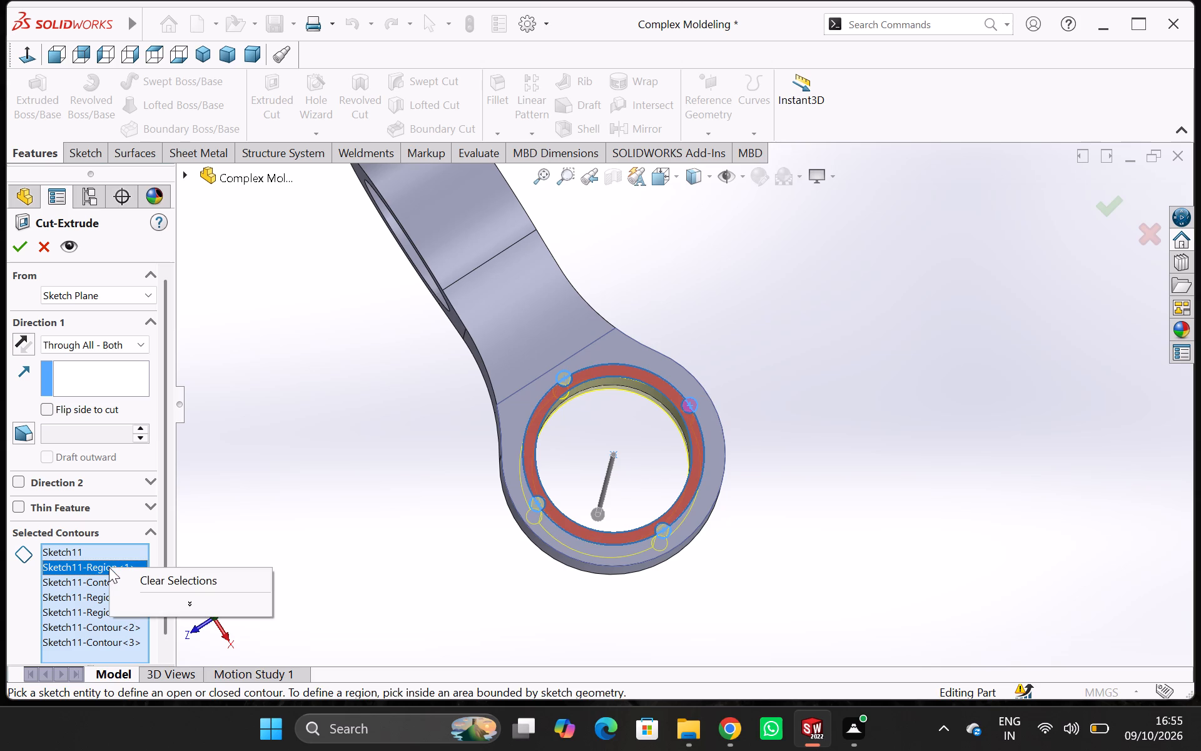
left_click(146, 576)
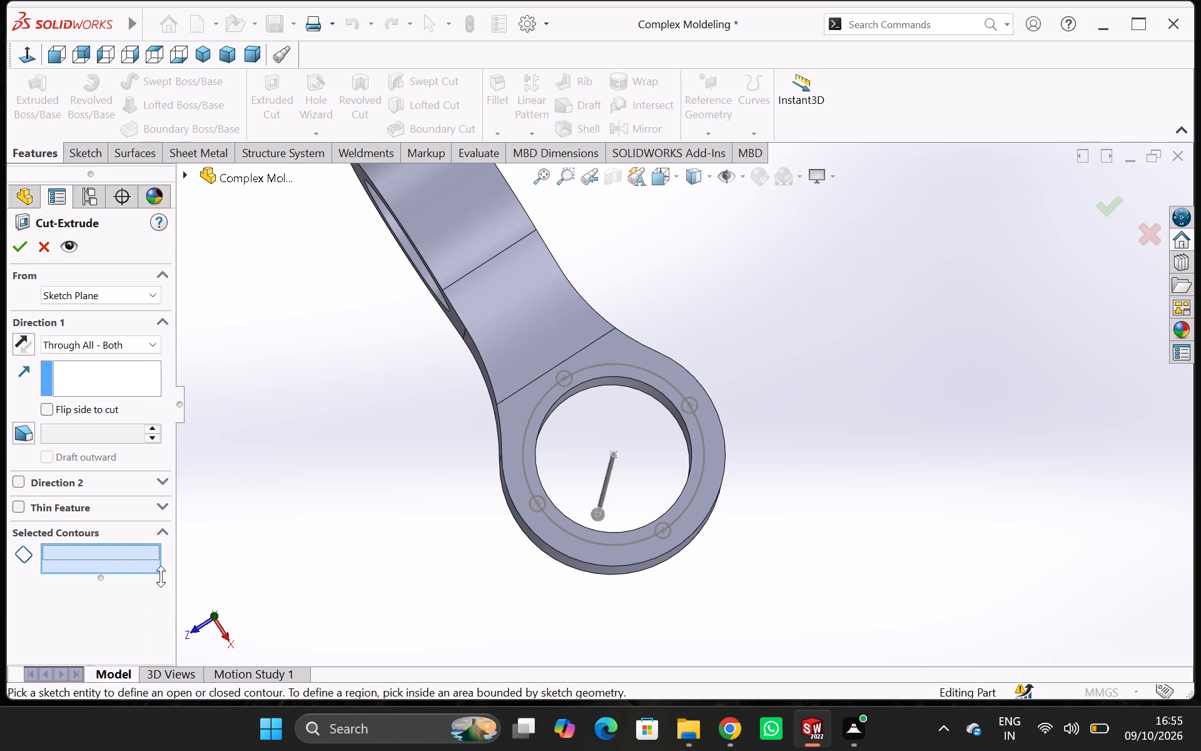
left_click(558, 377)
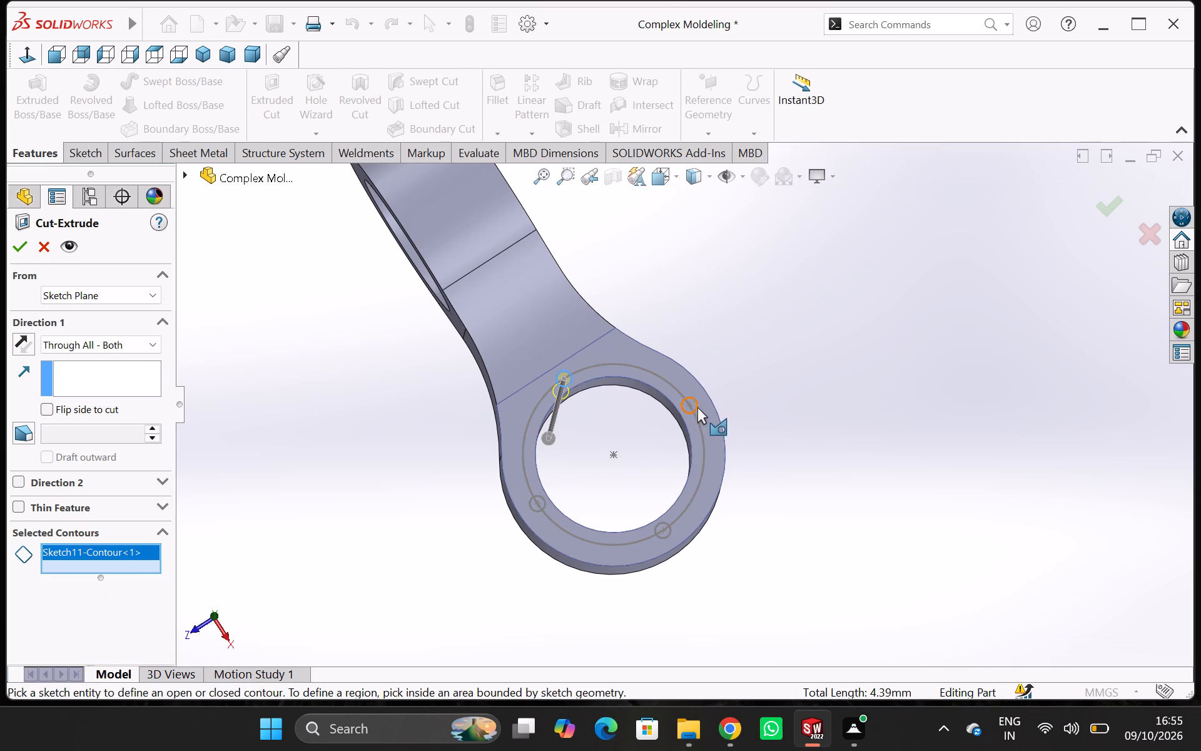
left_click(695, 405)
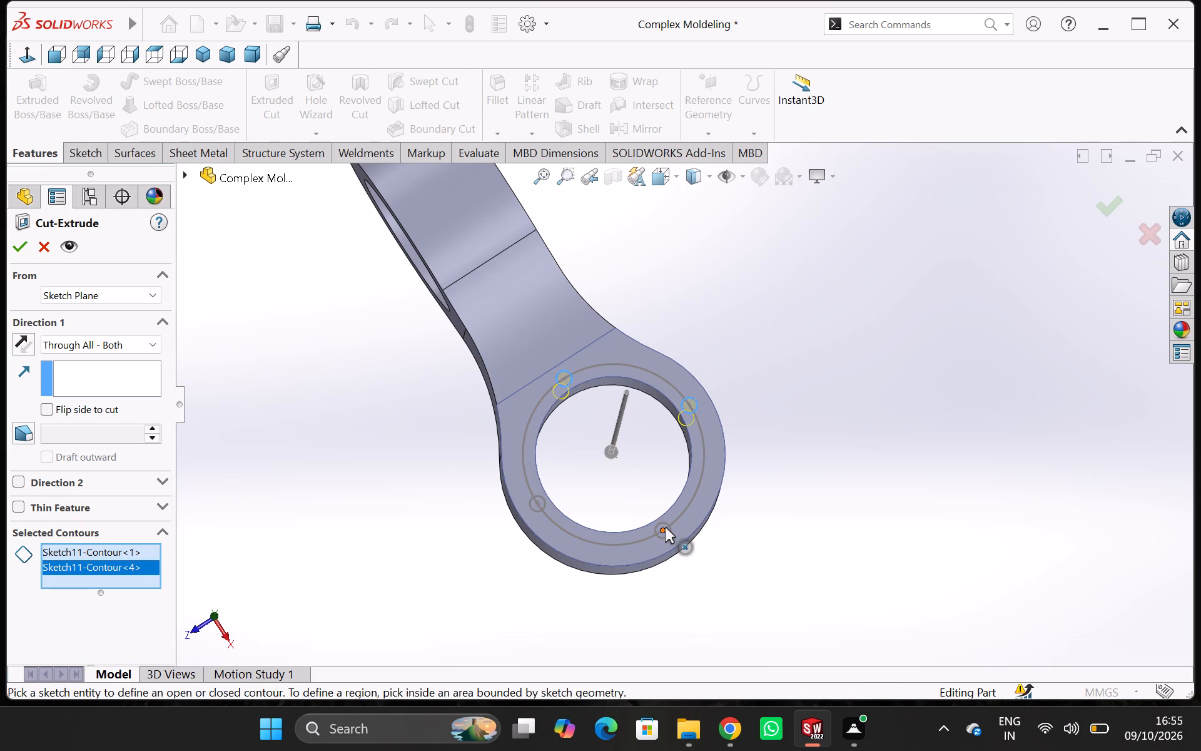
left_click(662, 536)
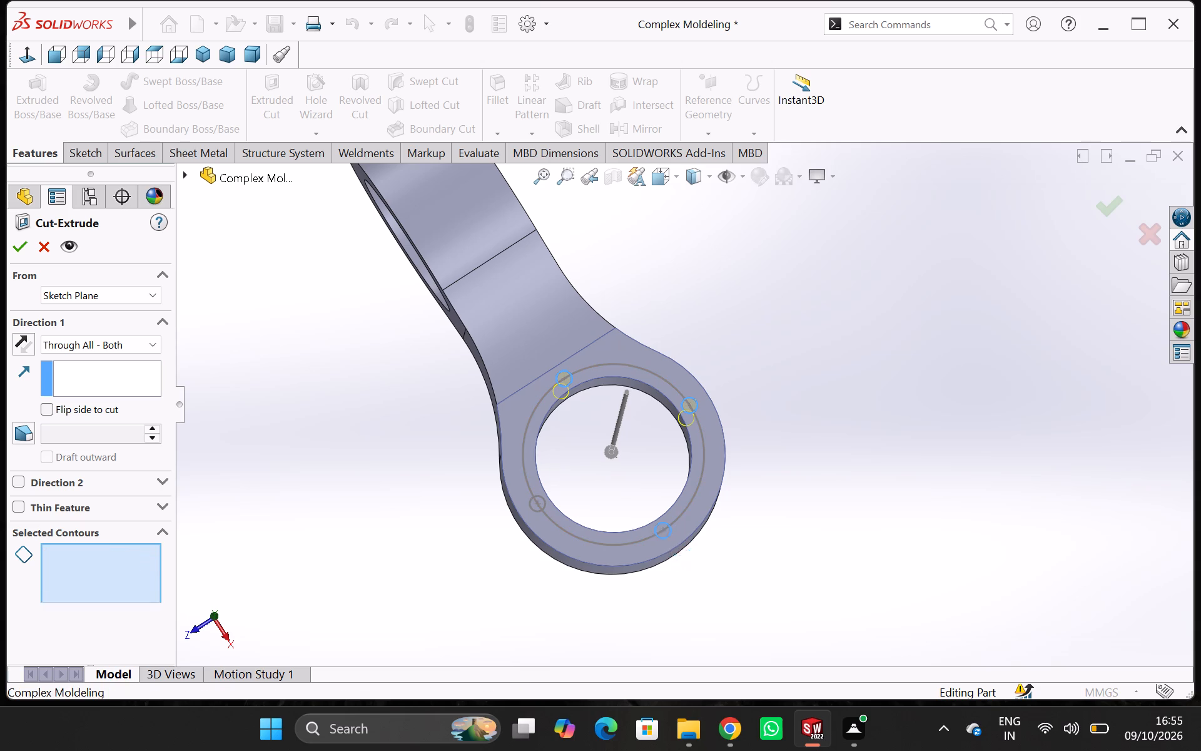
left_click(531, 504)
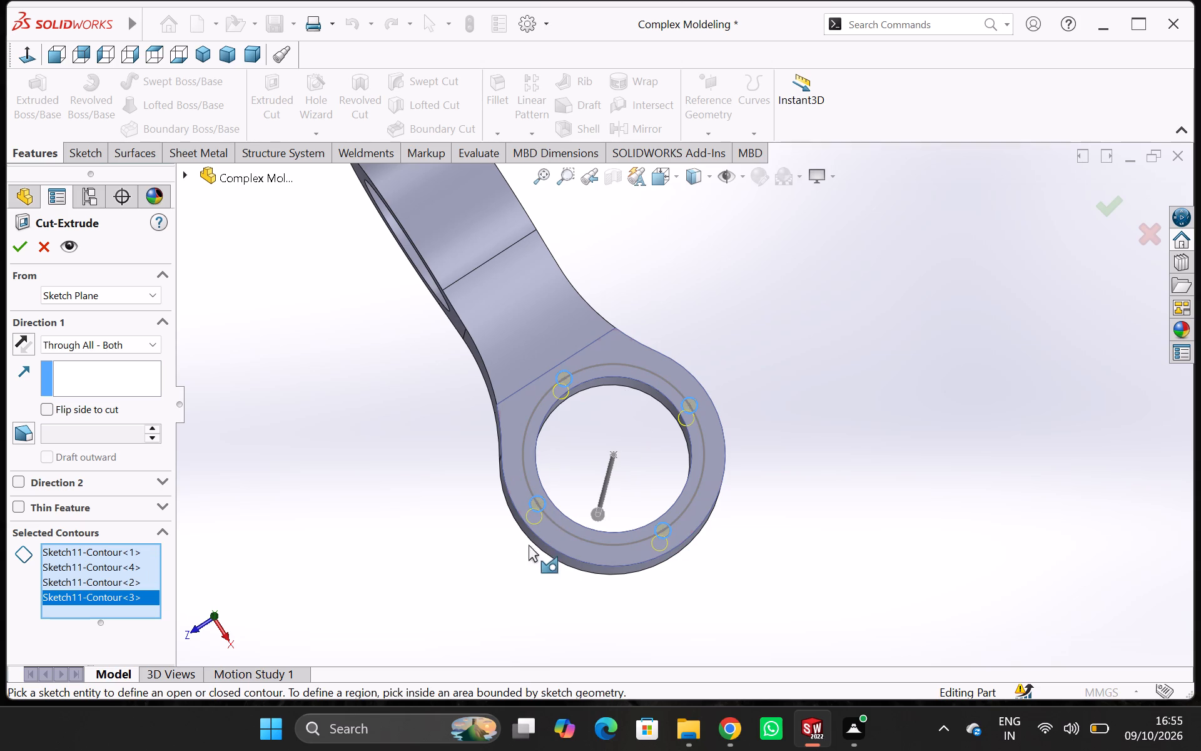
middle_click_drag(340, 473, 390, 418)
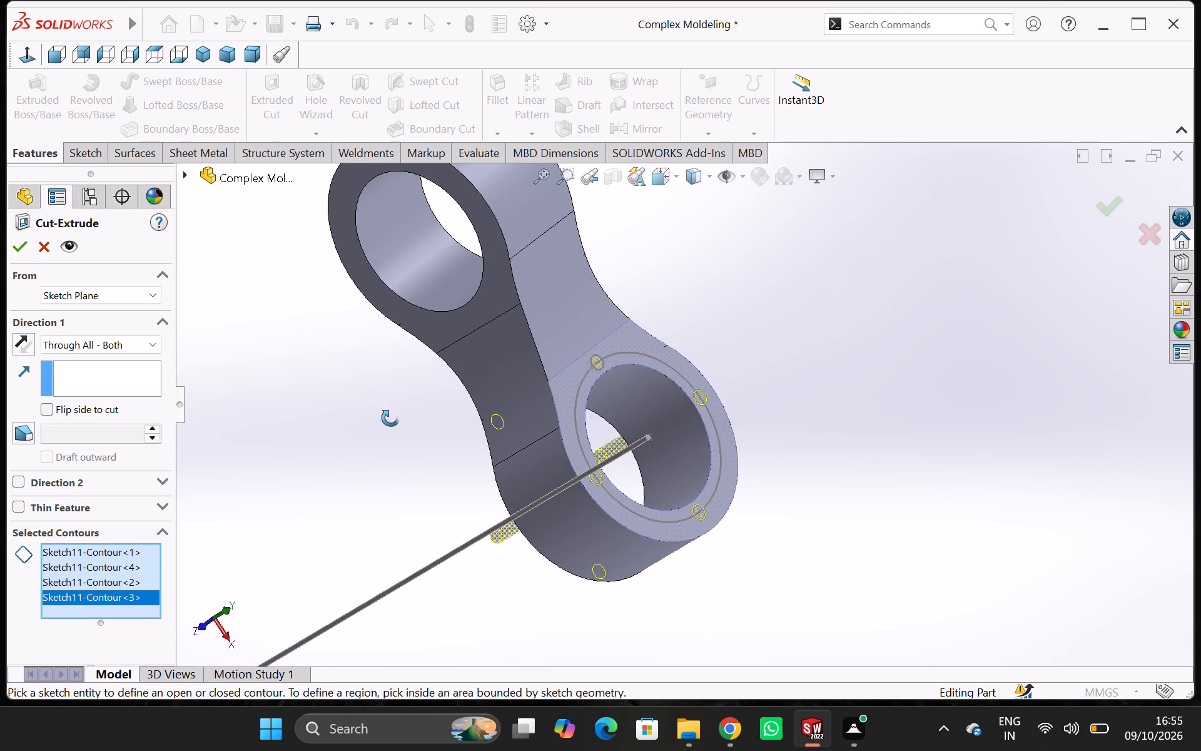
middle_click_drag(390, 418, 390, 419)
left_click(23, 254)
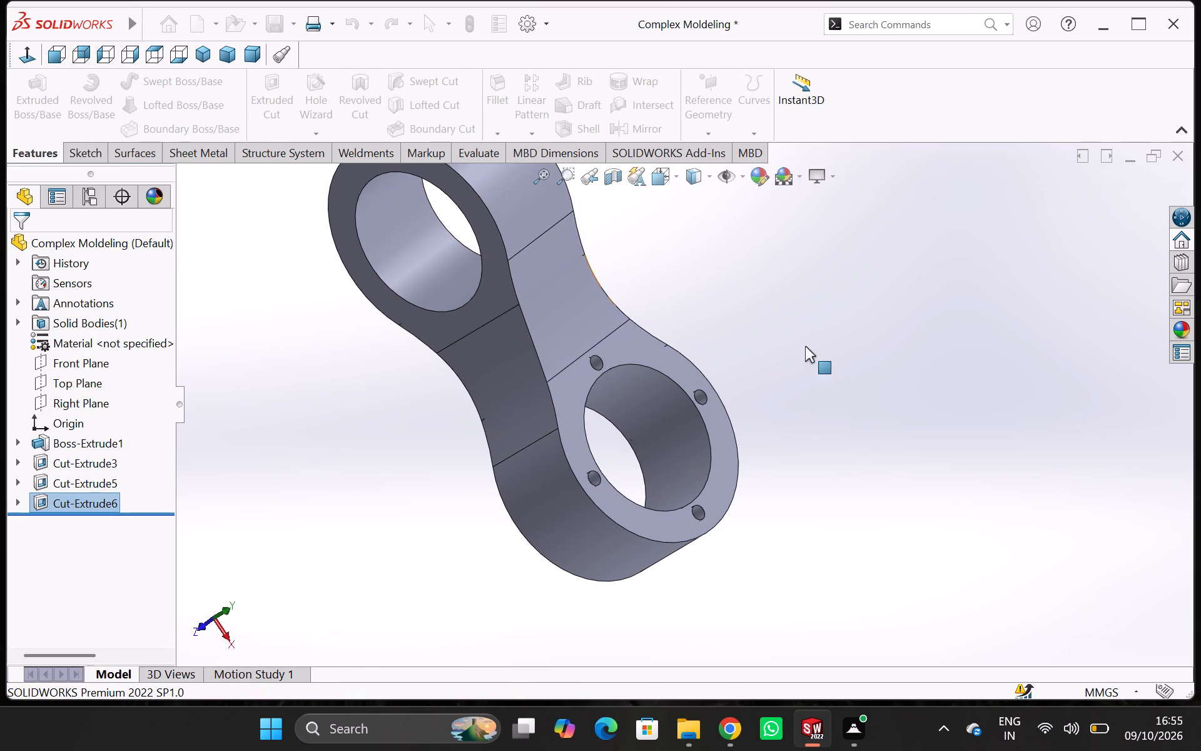
Examine the four small cut holes around the ring hole from different angles and close up.
middle_click_drag(846, 327, 781, 407)
middle_click_drag(807, 397, 793, 399)
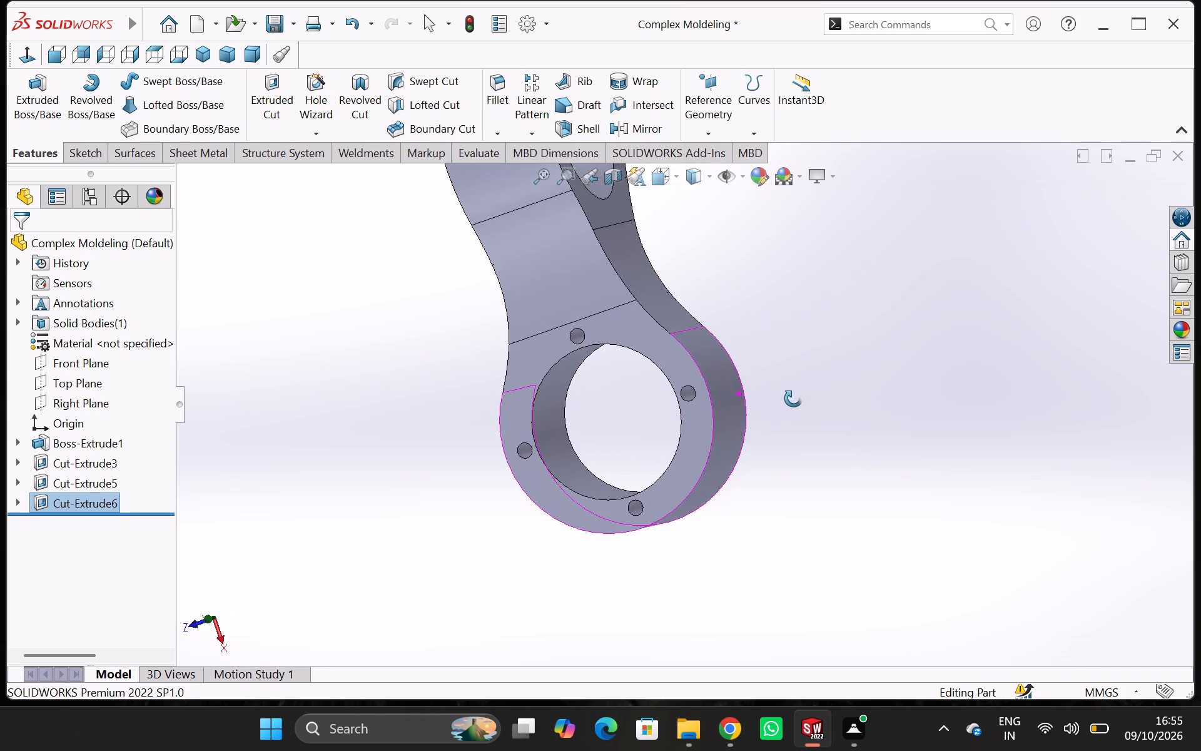
middle_click_drag(793, 399, 826, 399)
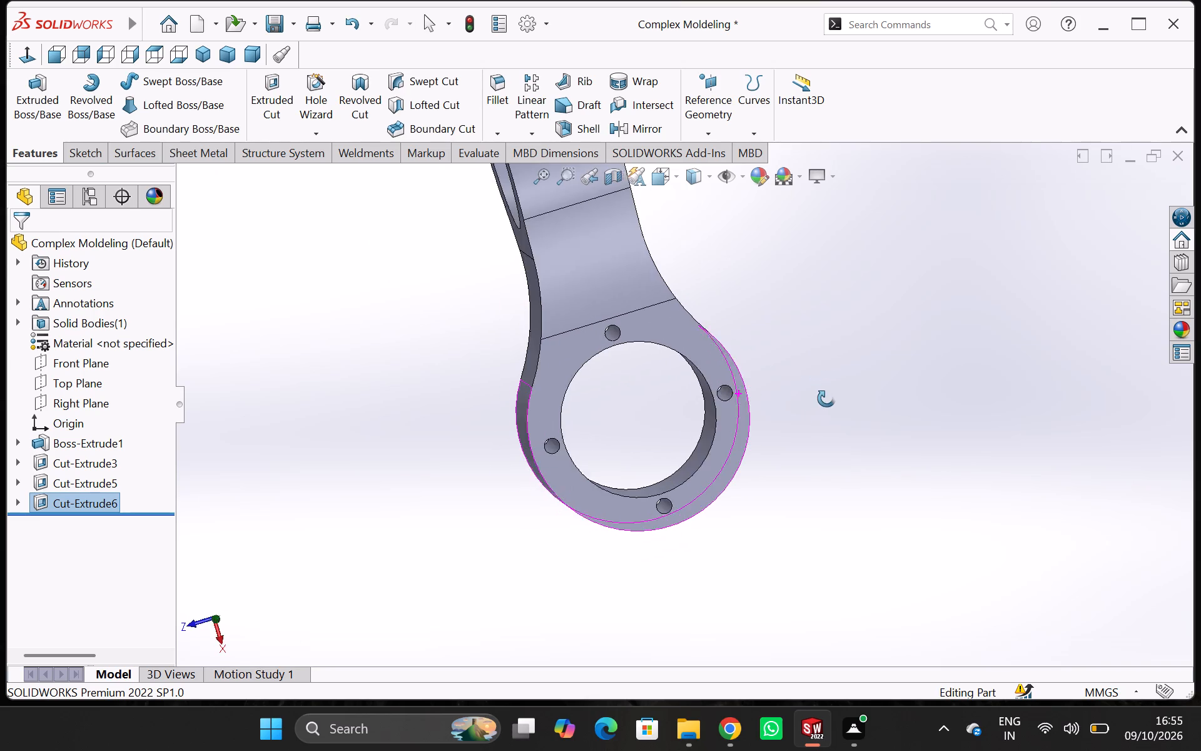
middle_click_drag(826, 399, 826, 412)
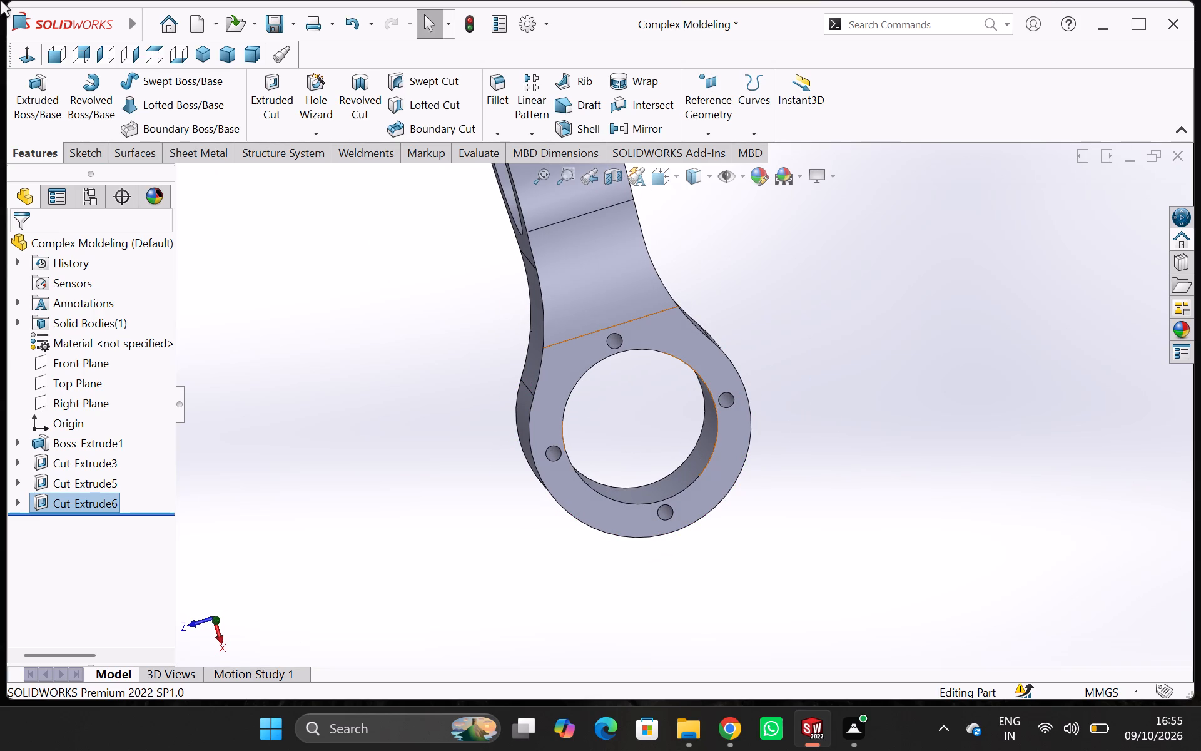
scroll(726, 457, "down", 6)
scroll(705, 432, "up", 4)
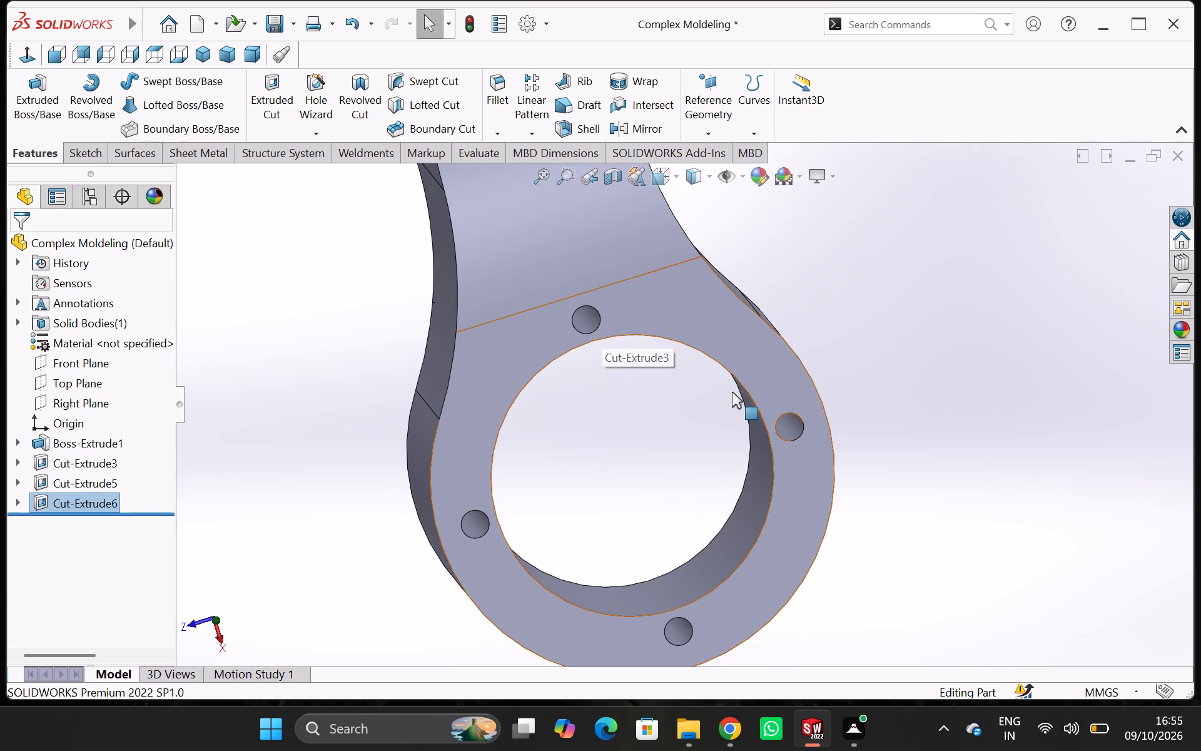
scroll(713, 302, "down", 2)
scroll(705, 305, "up", 2)
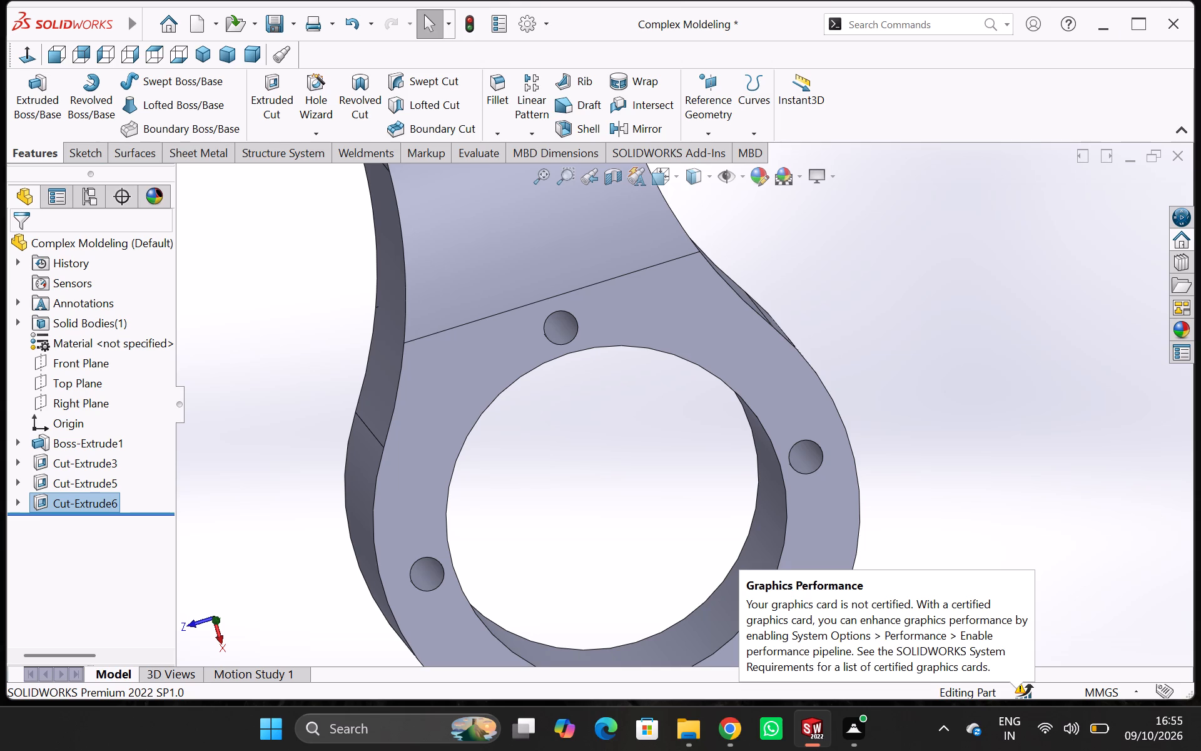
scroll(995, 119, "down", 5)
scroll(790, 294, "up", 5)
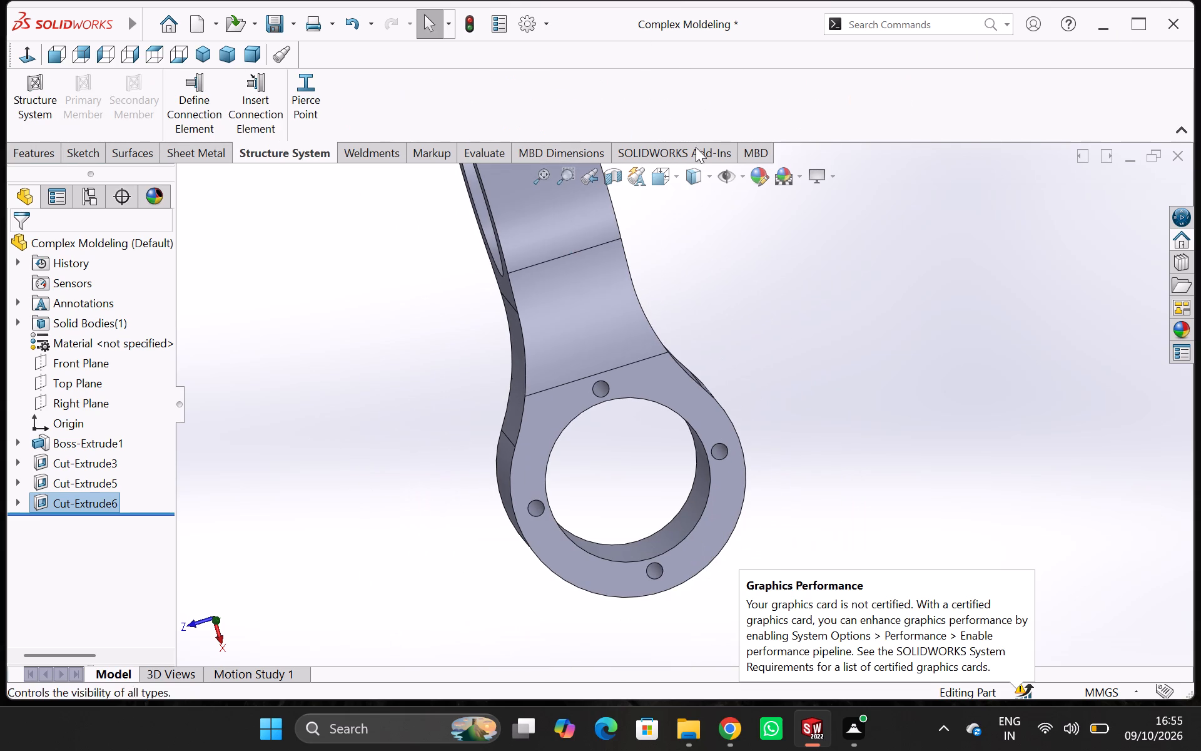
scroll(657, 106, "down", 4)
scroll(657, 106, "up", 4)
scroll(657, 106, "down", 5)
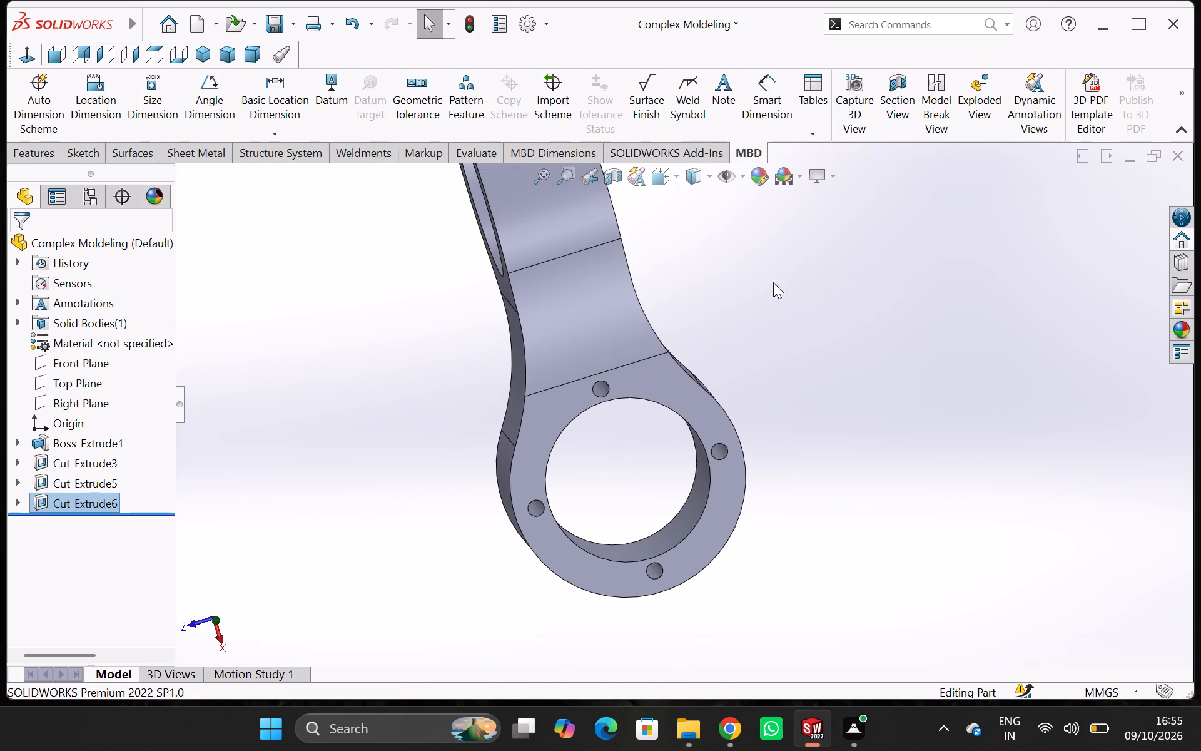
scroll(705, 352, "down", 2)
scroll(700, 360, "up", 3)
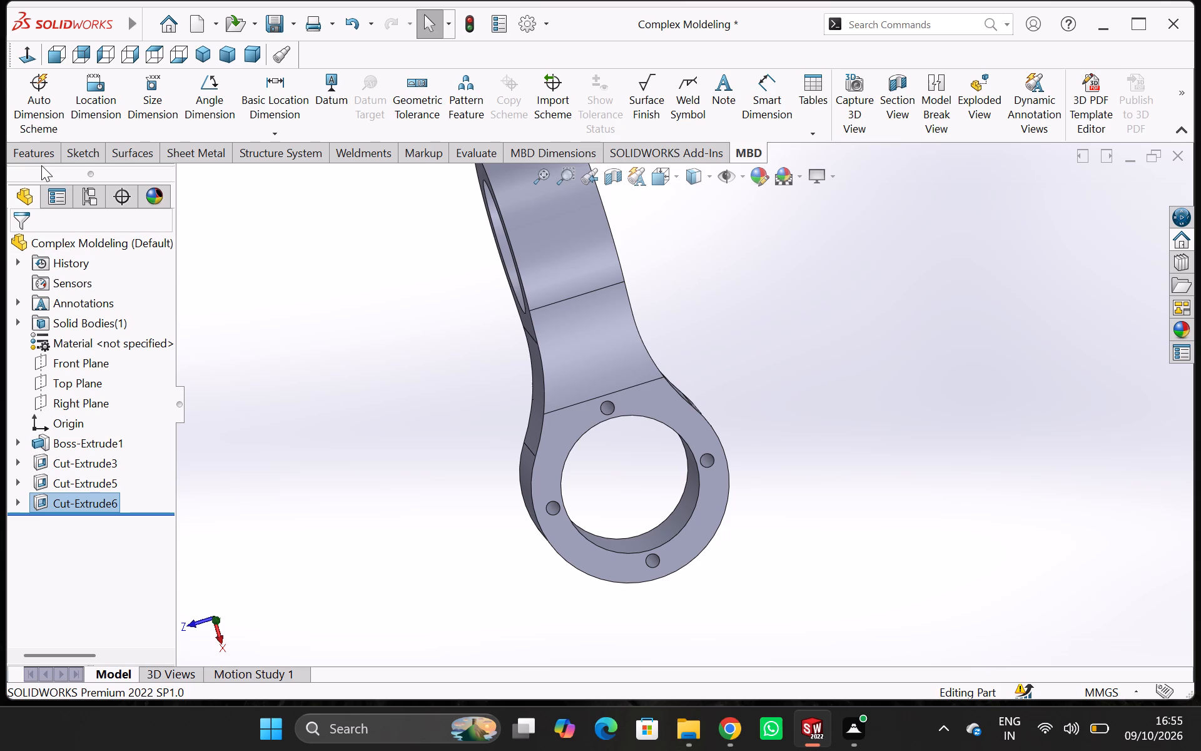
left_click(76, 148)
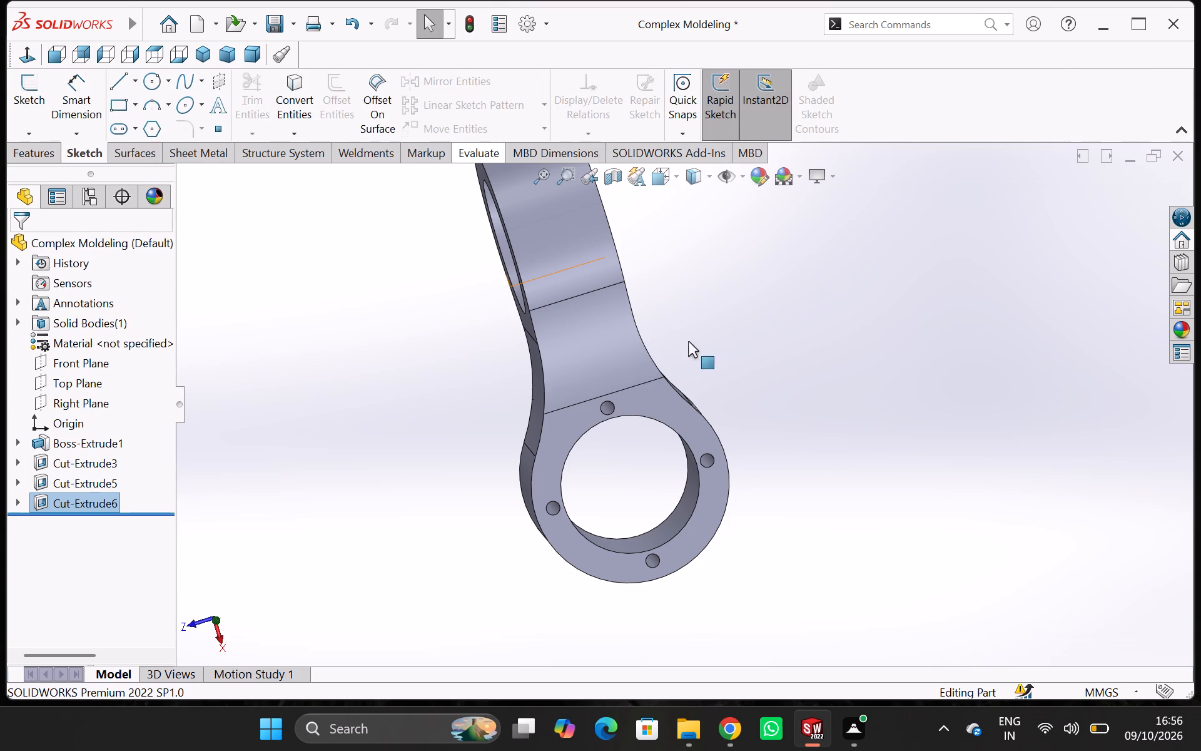
Examine the whole link and its four small cut holes from several angles.
scroll(722, 332, "down", 4)
scroll(905, 97, "down", 4)
scroll(905, 97, "up", 3)
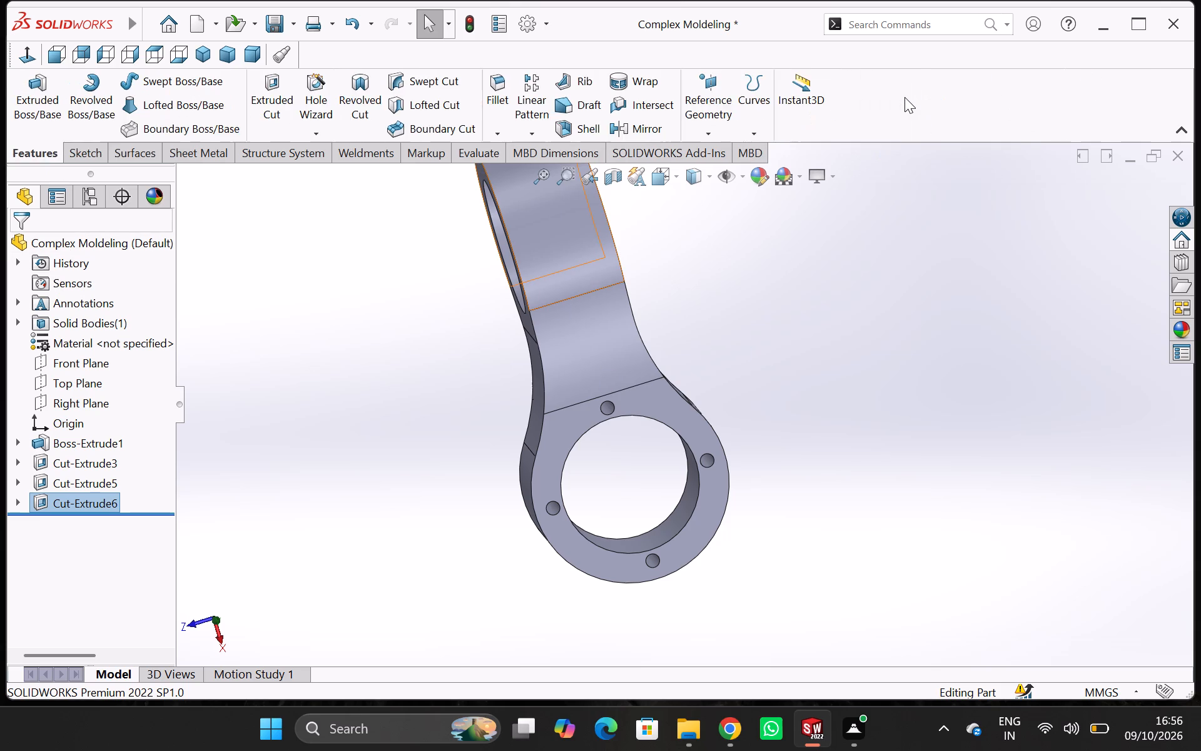
scroll(905, 97, "down", 1)
scroll(905, 98, "up", 2)
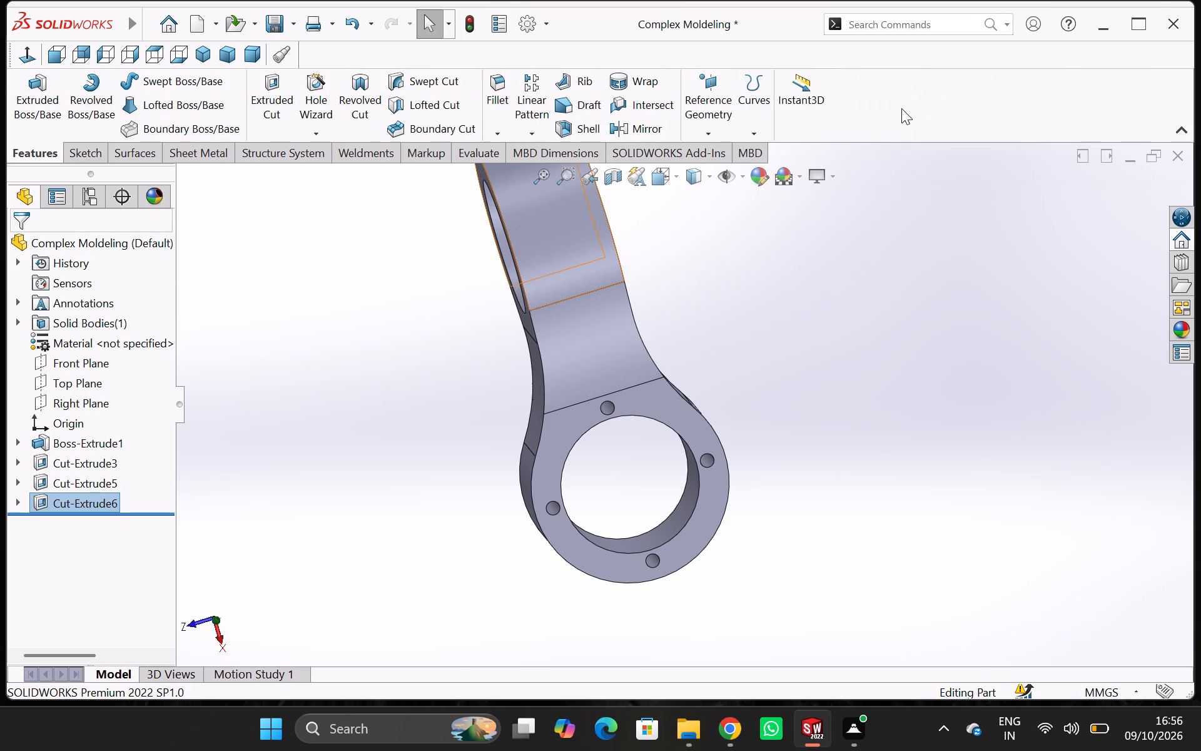
scroll(808, 341, "up", 3)
scroll(808, 354, "down", 2)
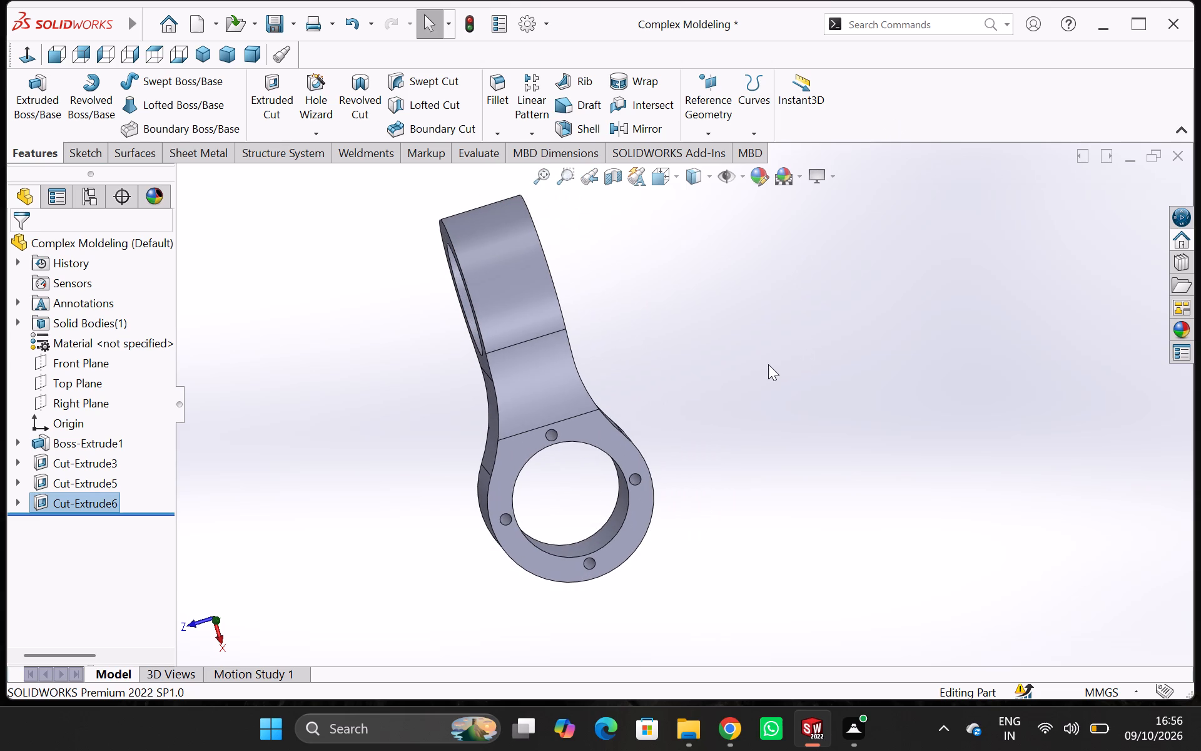
middle_click_drag(658, 375, 768, 376)
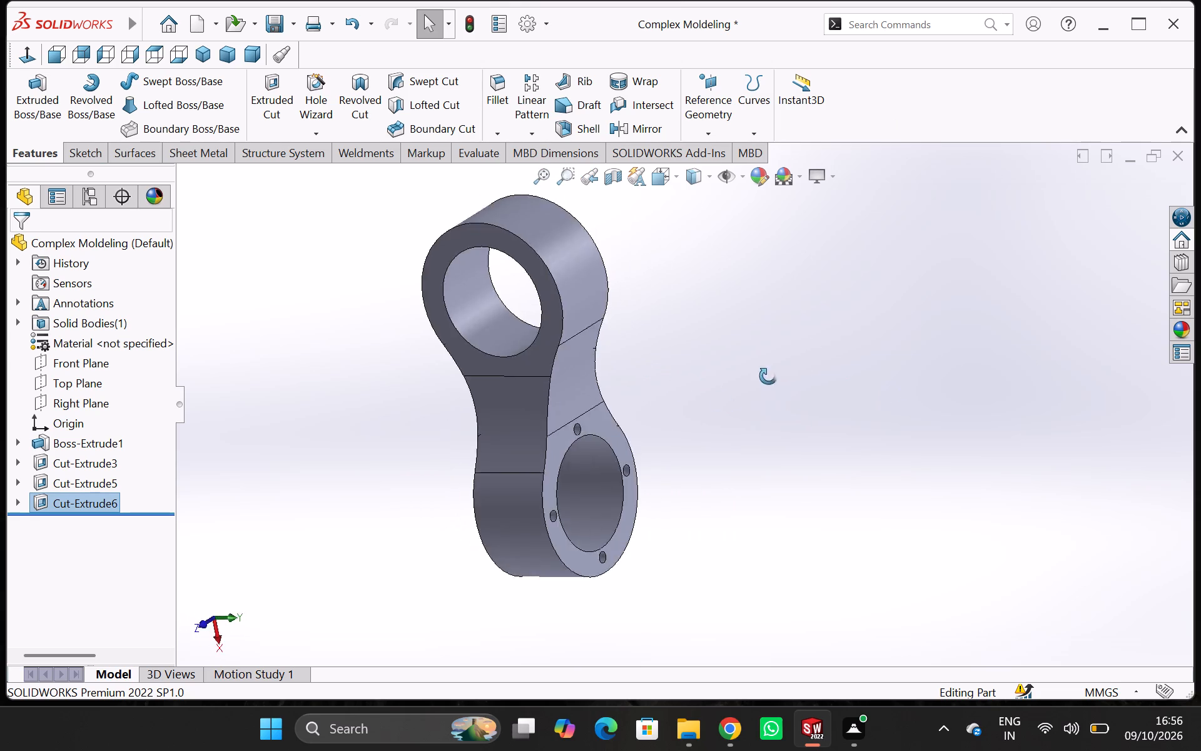
middle_click_drag(768, 376, 608, 481)
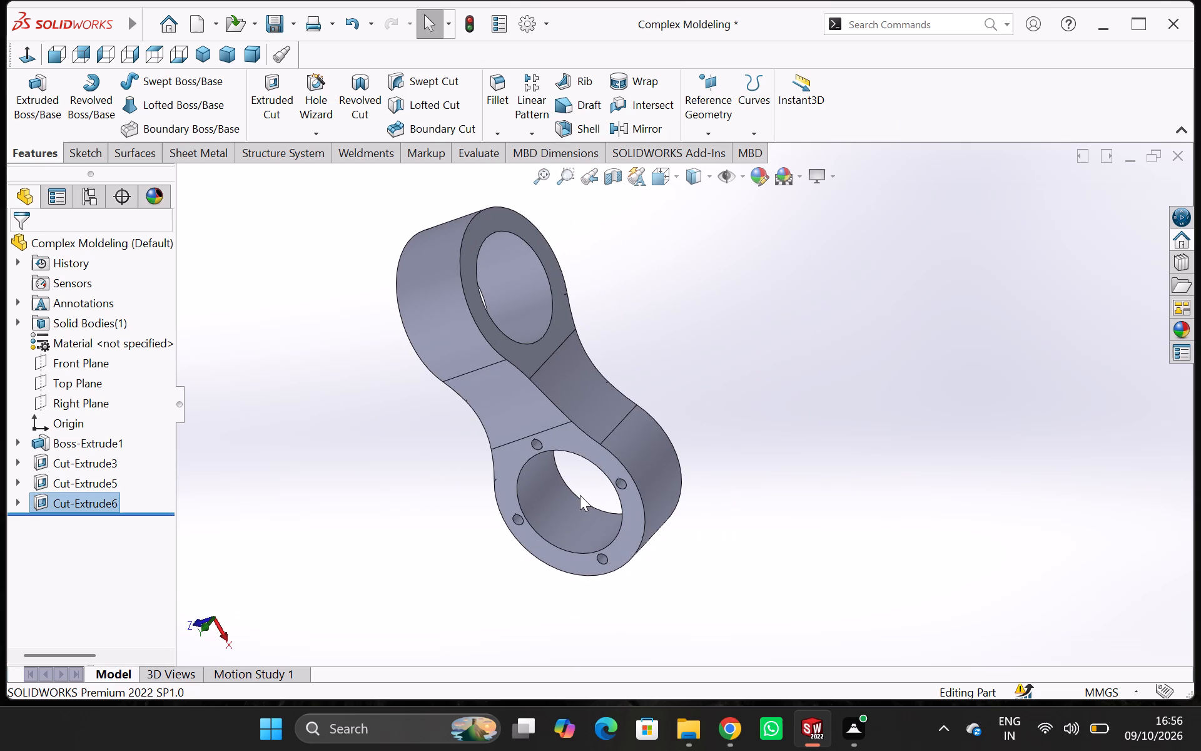
Undo the four-hole cut, then the patterned circles and construction of its sketch, back to an empty sketch.
key("ctrl+z")
key("ctrl+z")
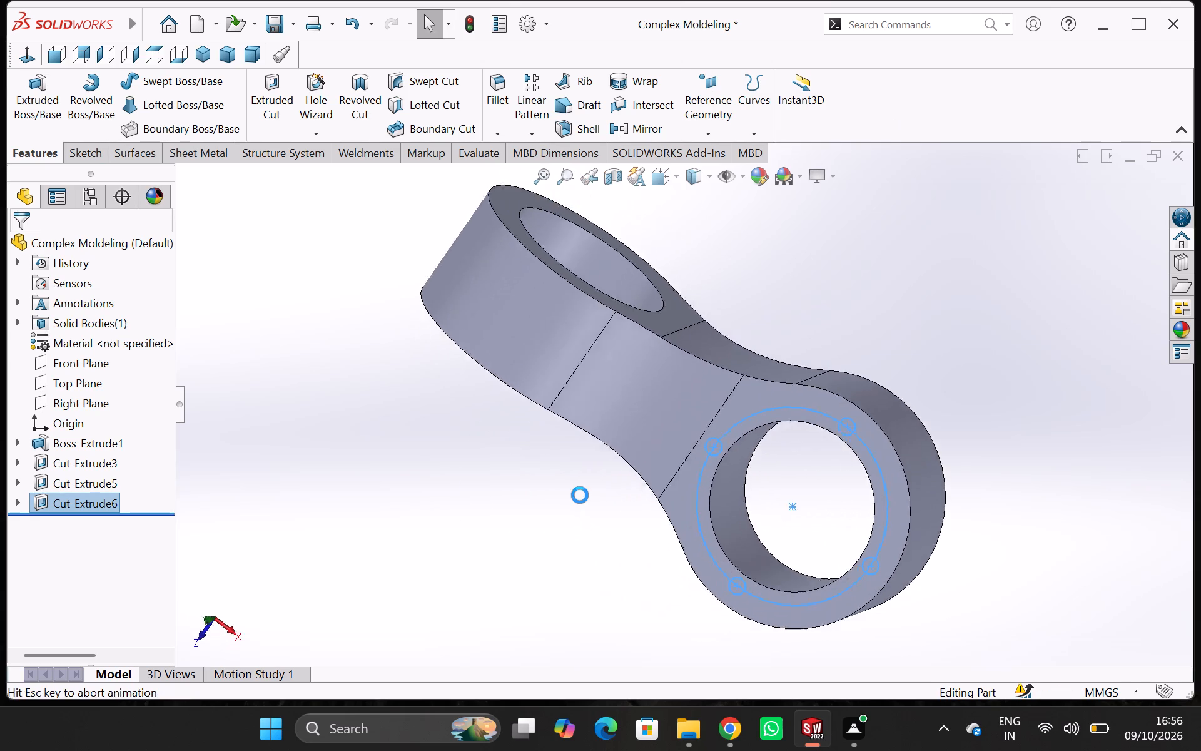
key("ctrl+z")
key("ctrl+z")
key("ctrl+z")
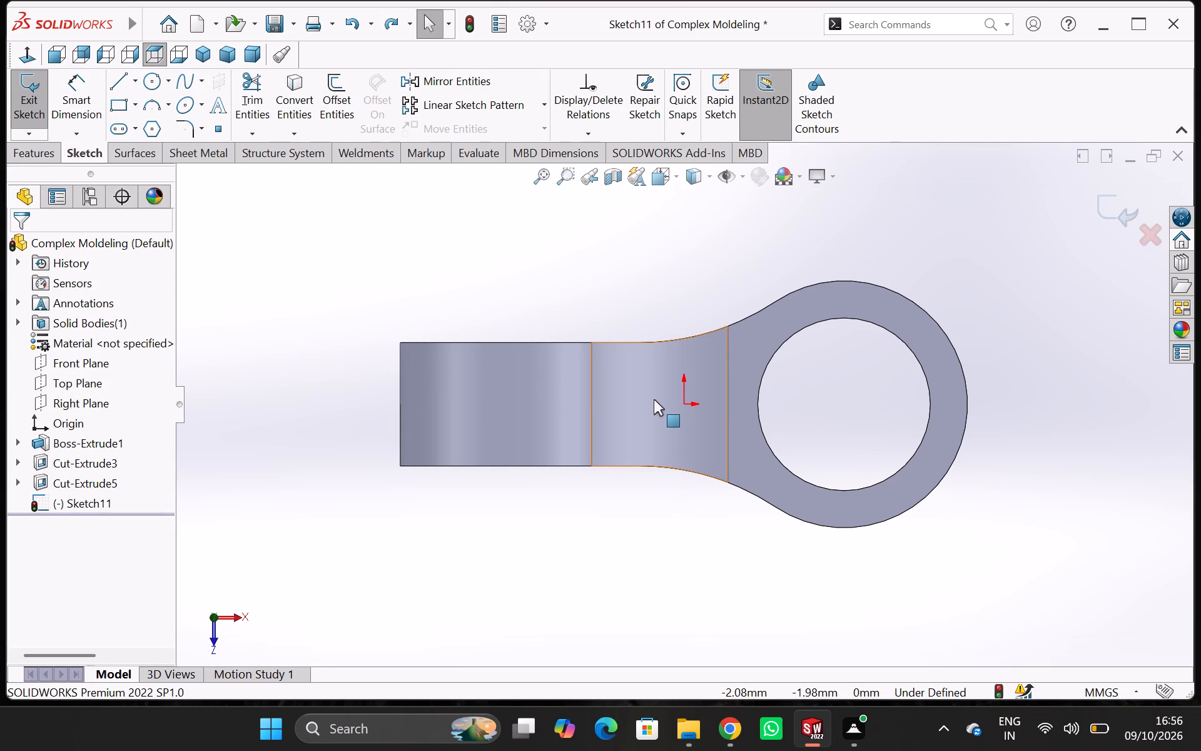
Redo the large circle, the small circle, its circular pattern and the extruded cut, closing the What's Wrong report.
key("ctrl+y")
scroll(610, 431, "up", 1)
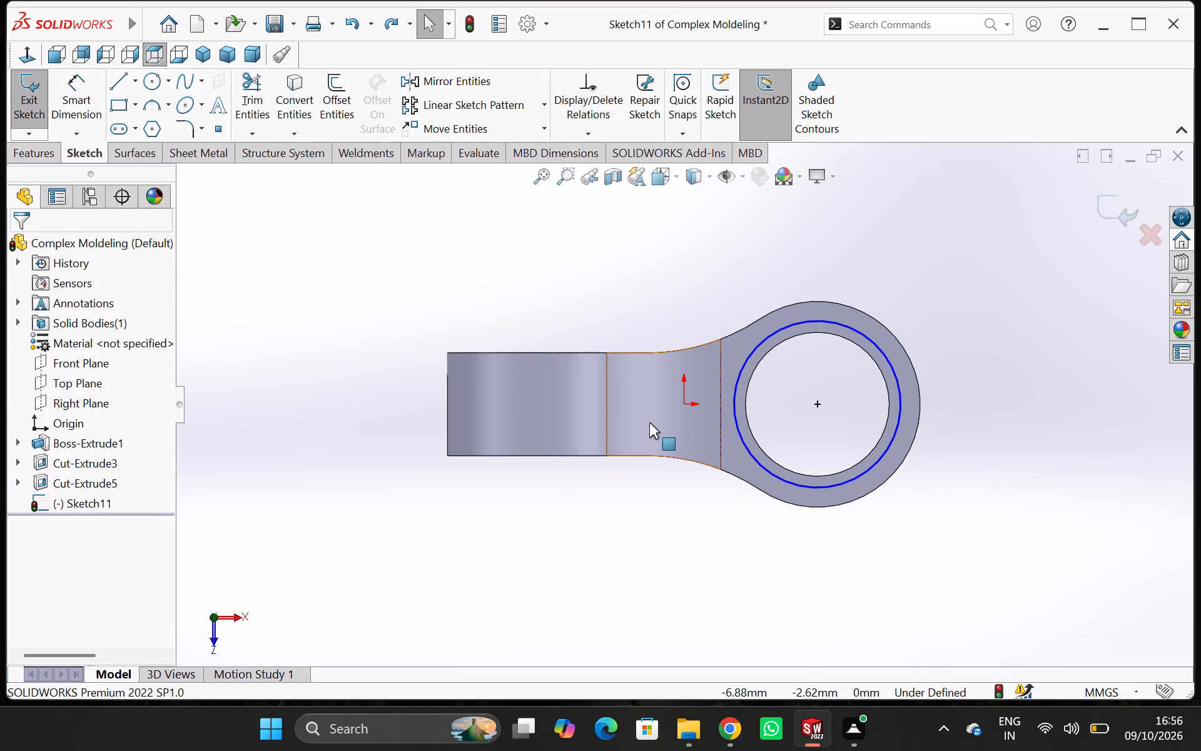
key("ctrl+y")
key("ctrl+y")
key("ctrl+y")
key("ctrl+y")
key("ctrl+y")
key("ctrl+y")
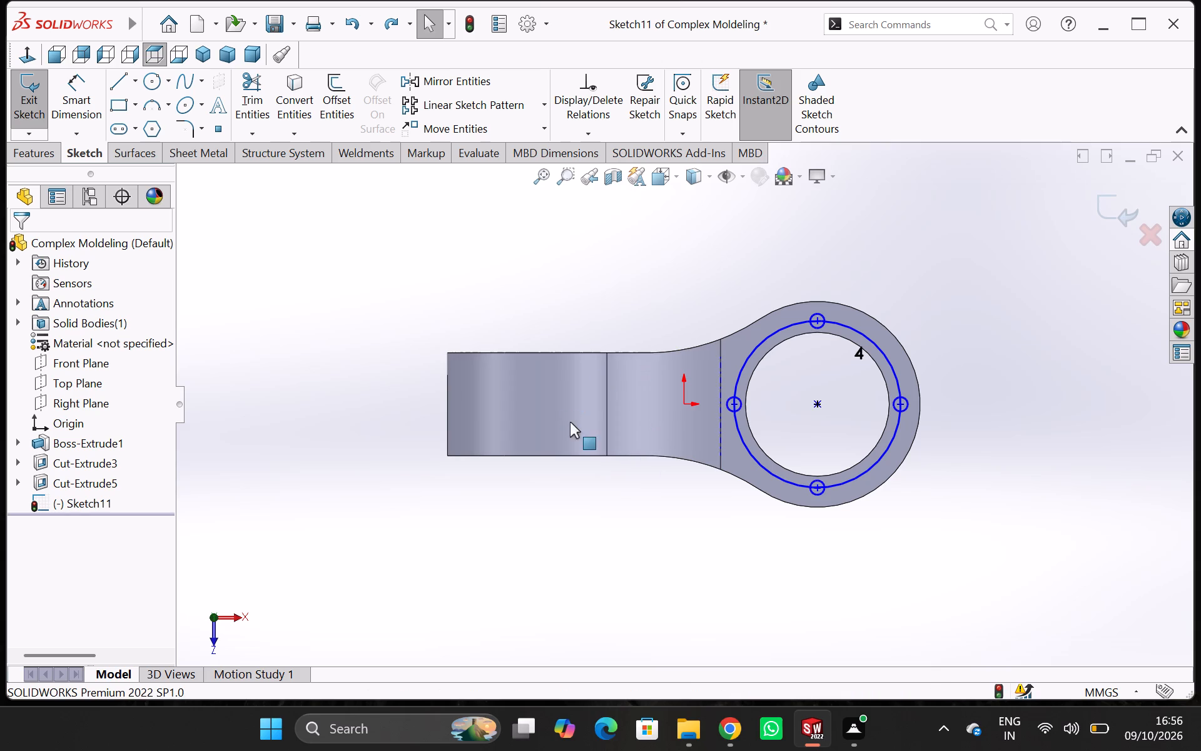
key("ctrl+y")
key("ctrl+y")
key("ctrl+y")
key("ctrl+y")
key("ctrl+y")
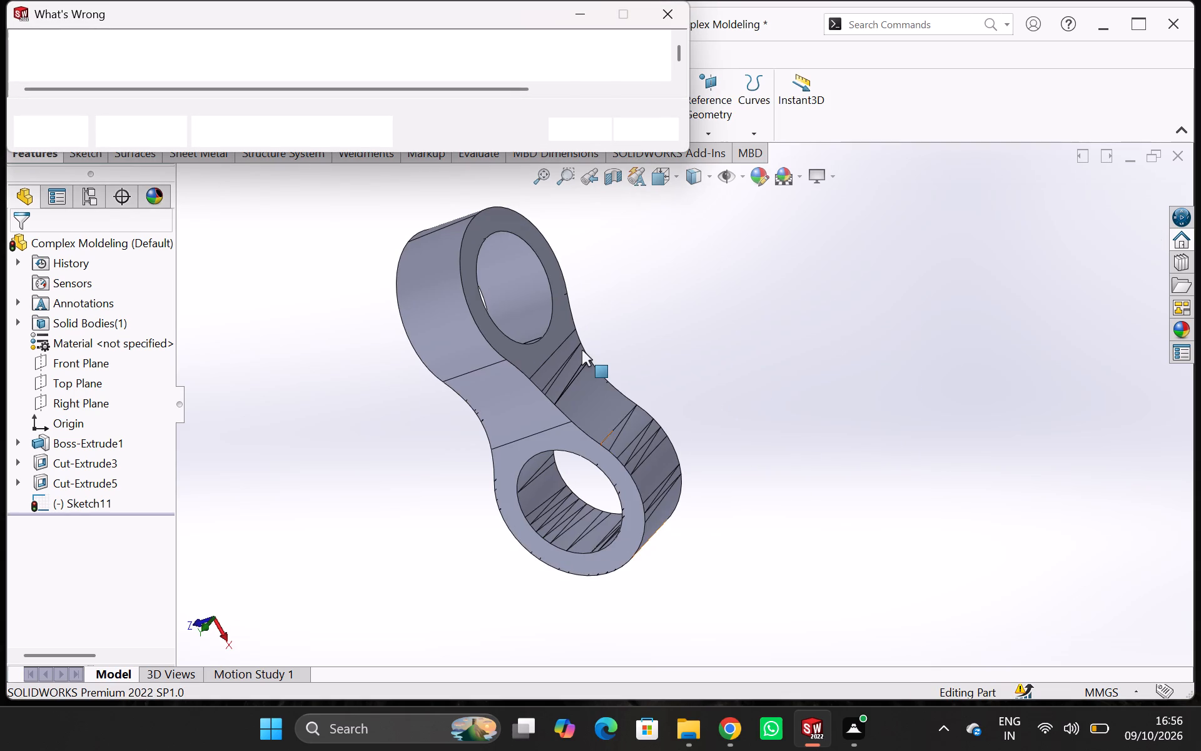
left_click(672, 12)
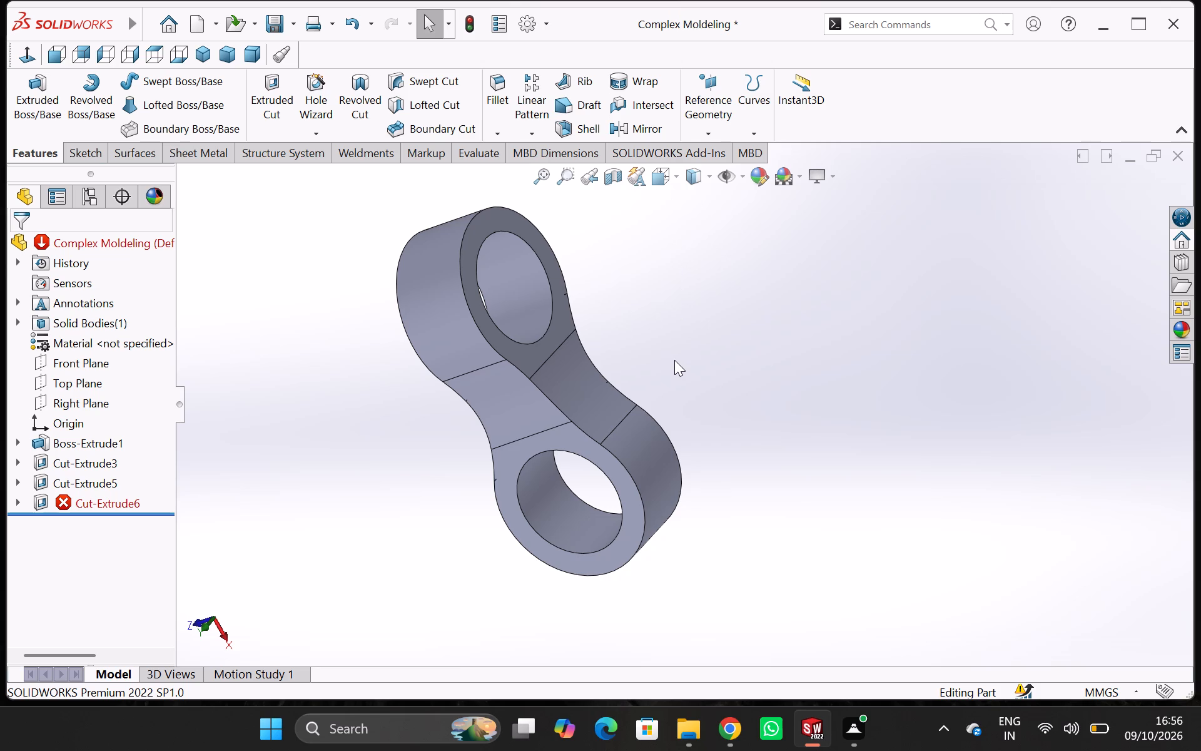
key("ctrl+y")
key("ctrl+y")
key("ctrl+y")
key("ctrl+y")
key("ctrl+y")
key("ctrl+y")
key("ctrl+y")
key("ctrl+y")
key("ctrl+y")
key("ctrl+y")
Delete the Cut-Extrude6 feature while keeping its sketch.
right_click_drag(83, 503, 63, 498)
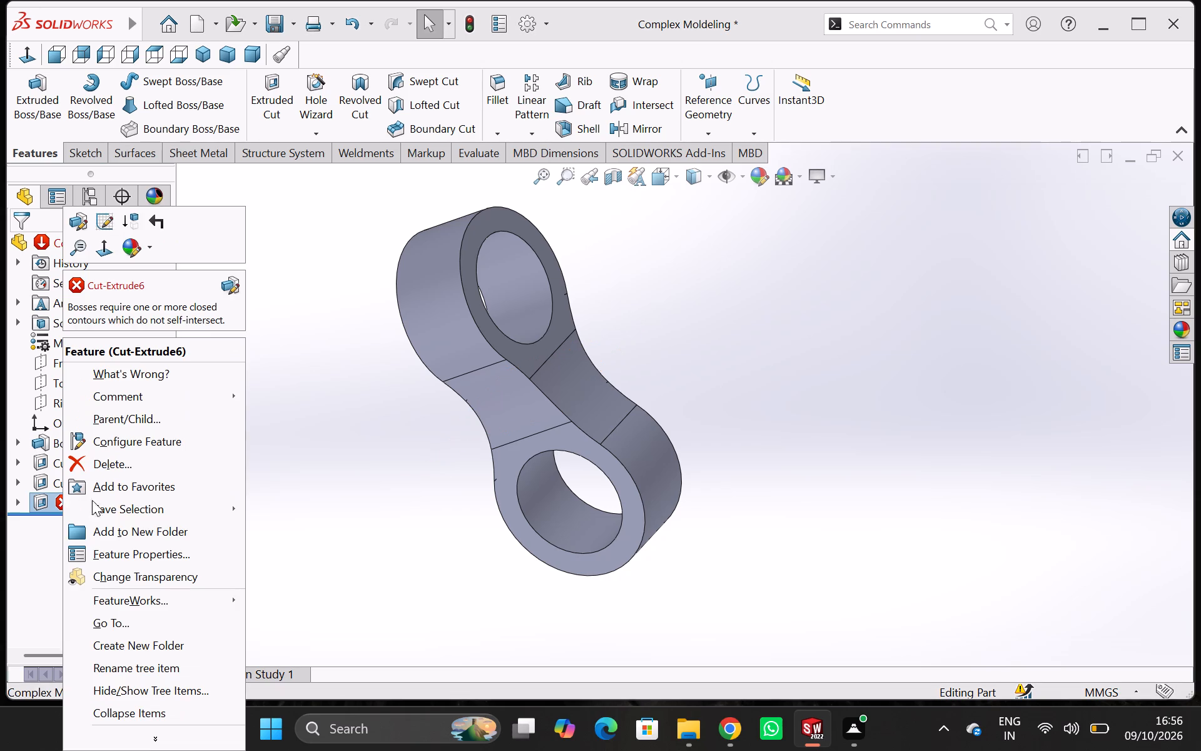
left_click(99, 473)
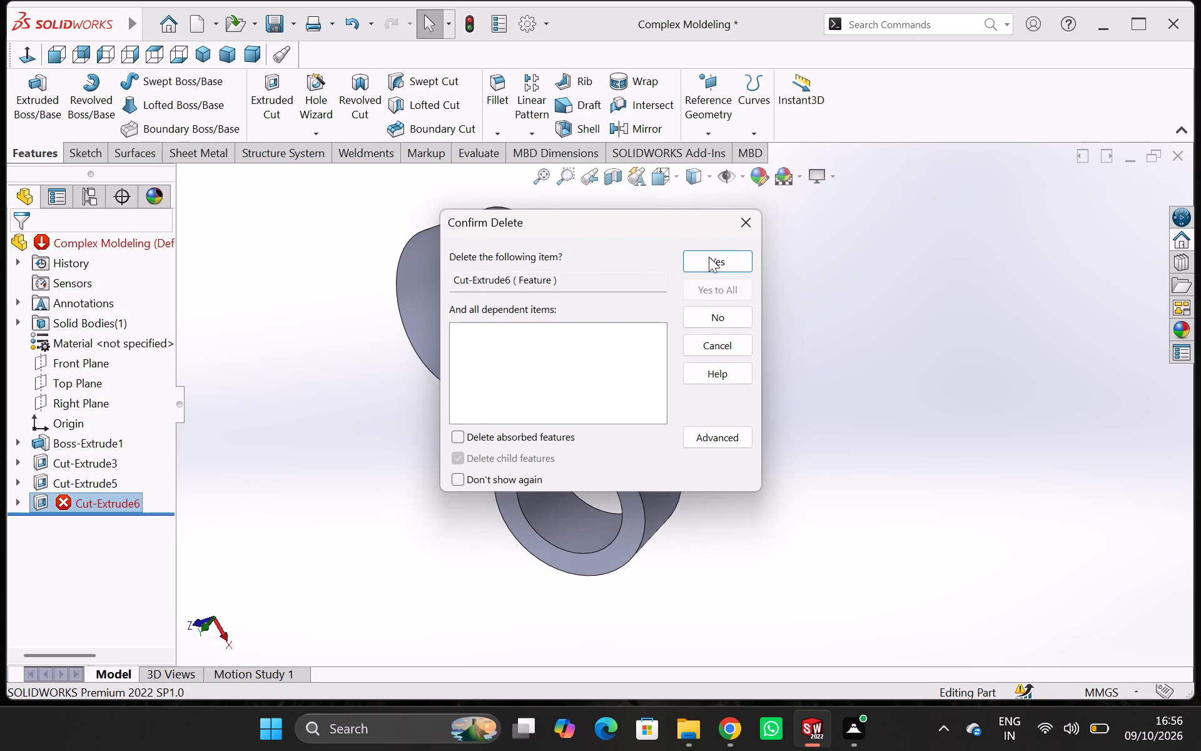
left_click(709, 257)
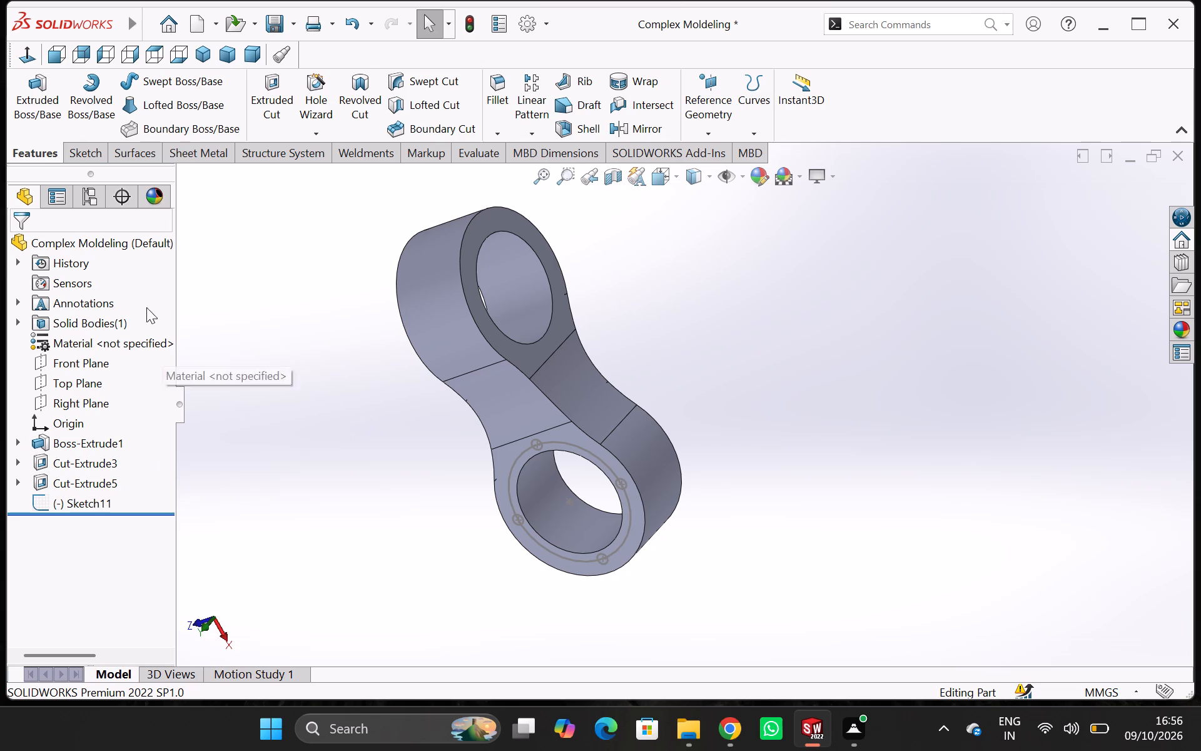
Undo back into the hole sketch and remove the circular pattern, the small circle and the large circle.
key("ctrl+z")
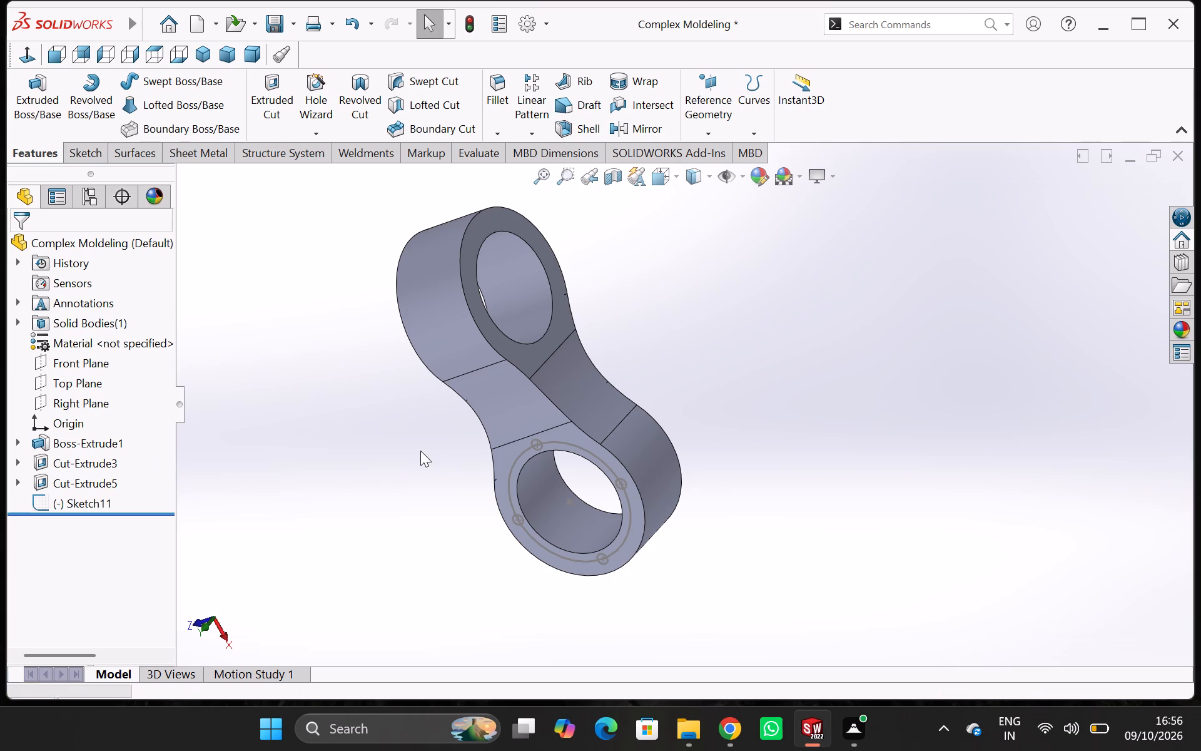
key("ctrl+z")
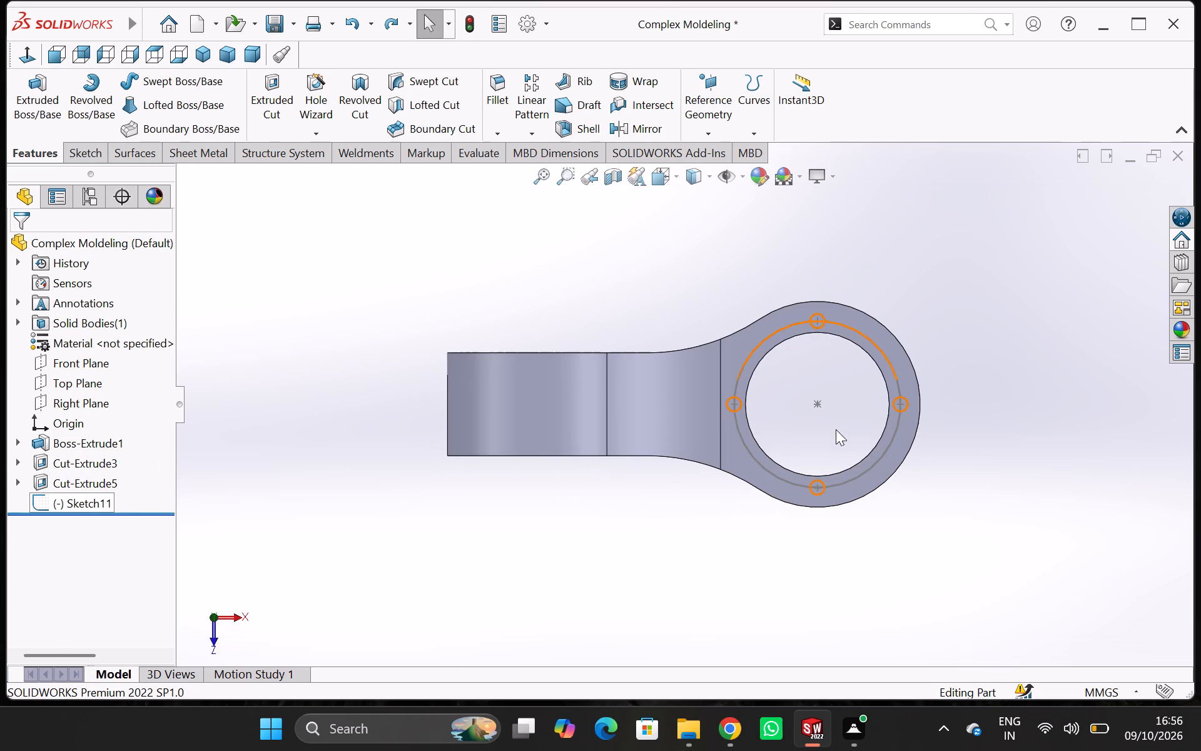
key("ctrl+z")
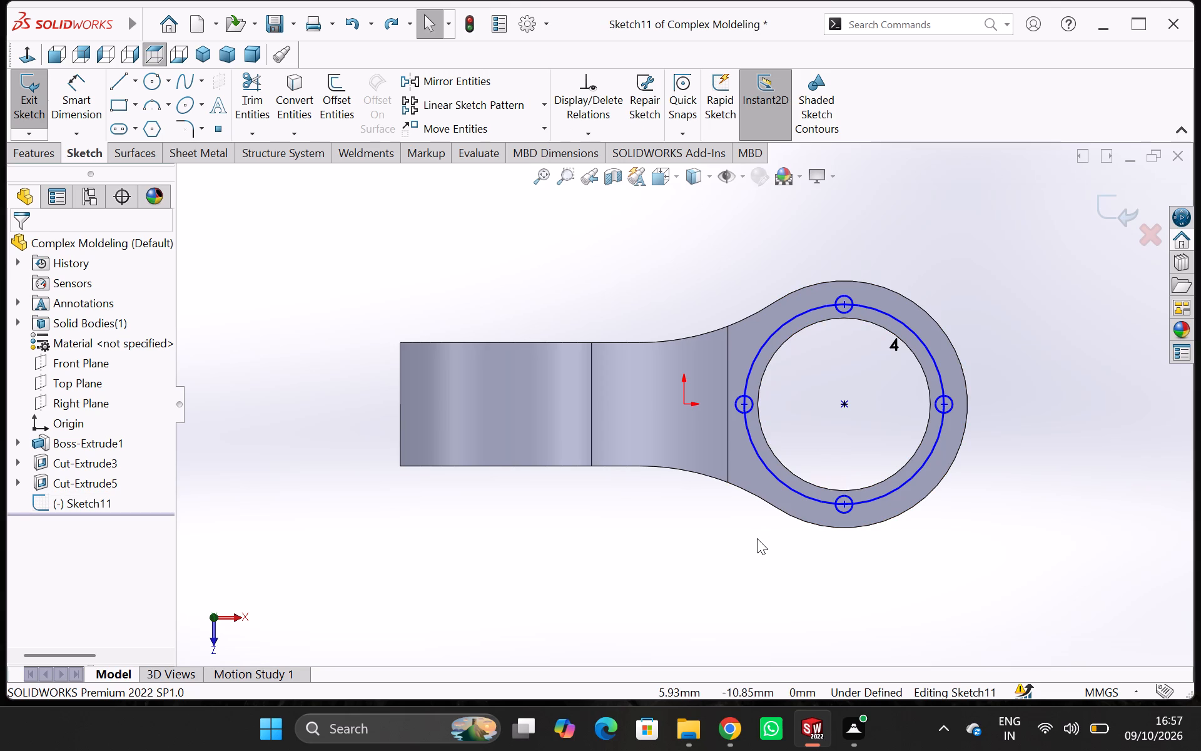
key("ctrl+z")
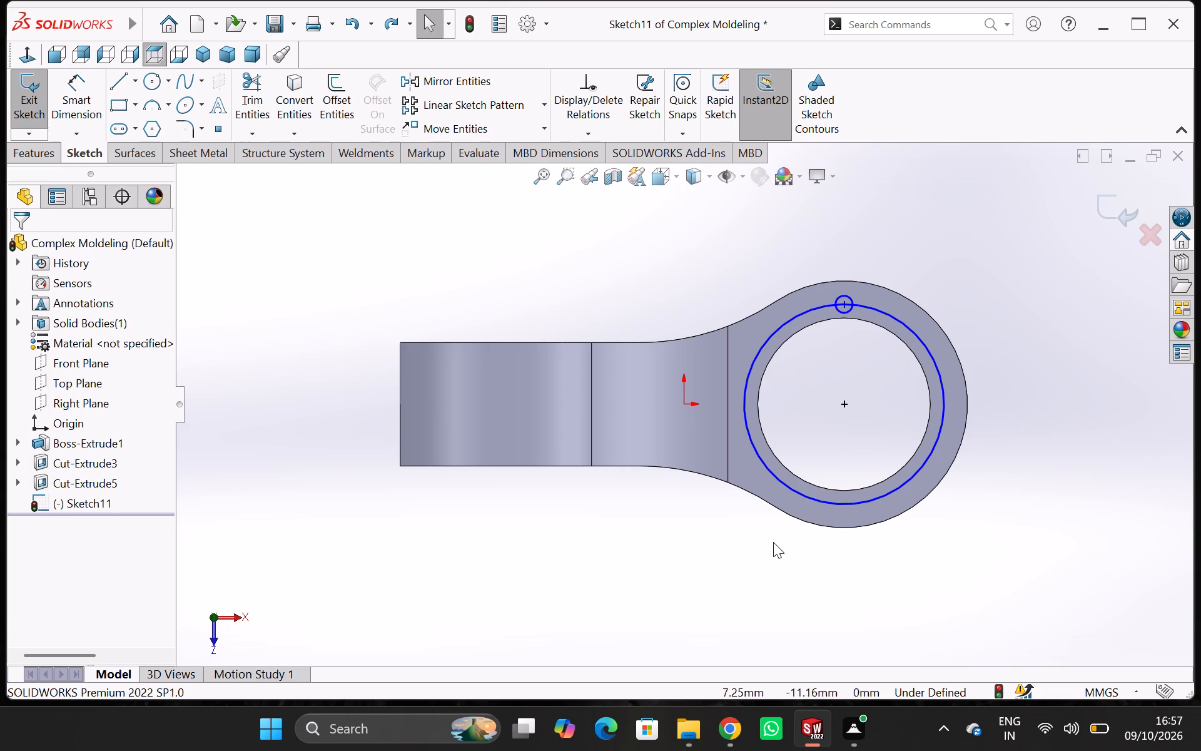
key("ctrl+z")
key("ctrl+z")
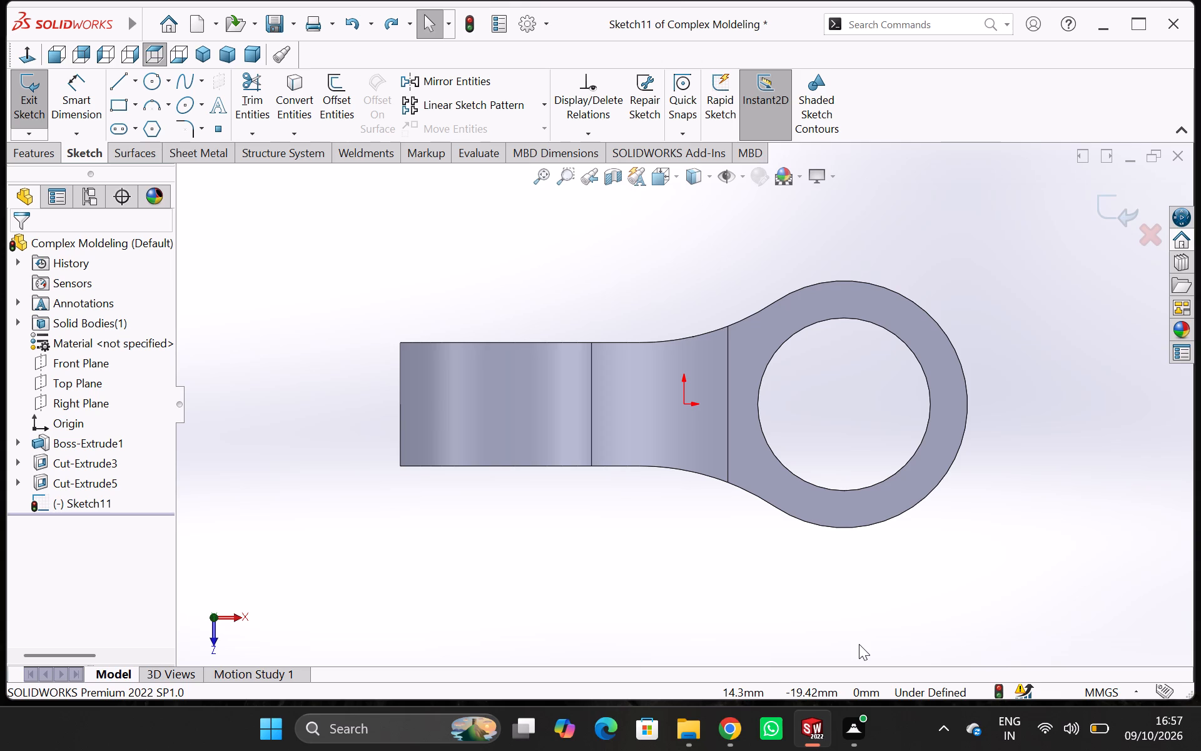
Examine the link's two ring ends and curved neck from tilted views and close up.
middle_click_drag(650, 633, 619, 685)
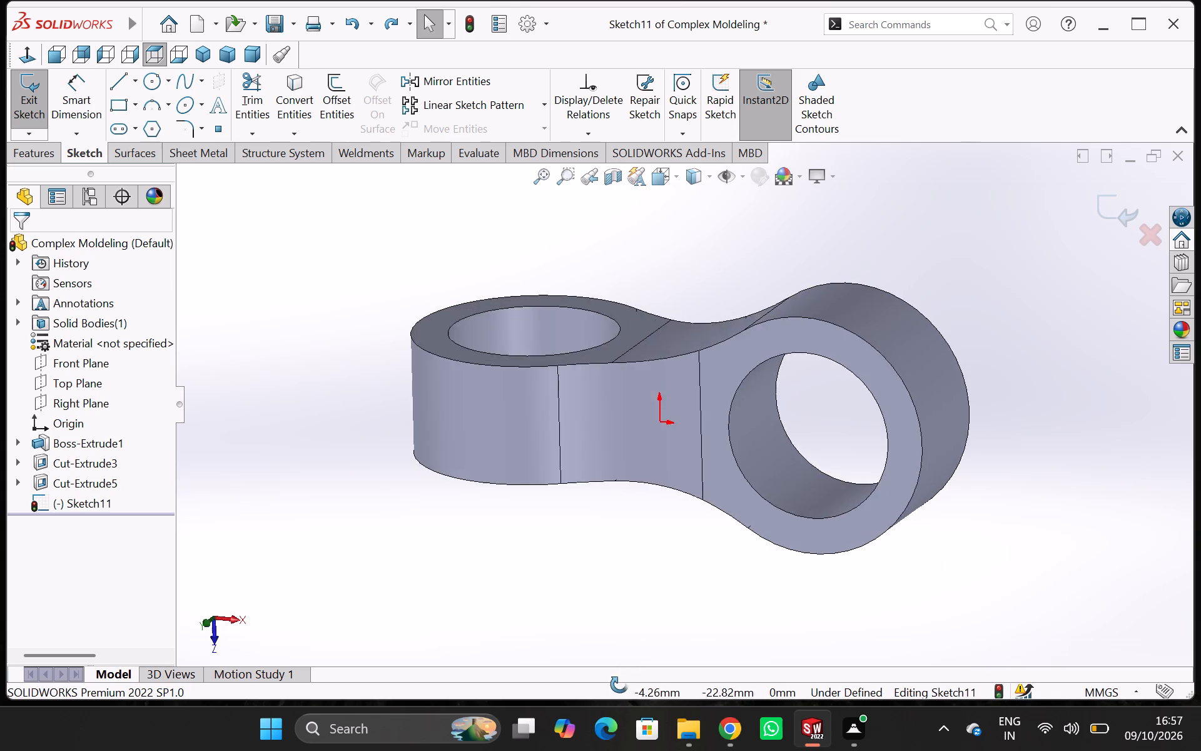
middle_click_drag(619, 685, 652, 575)
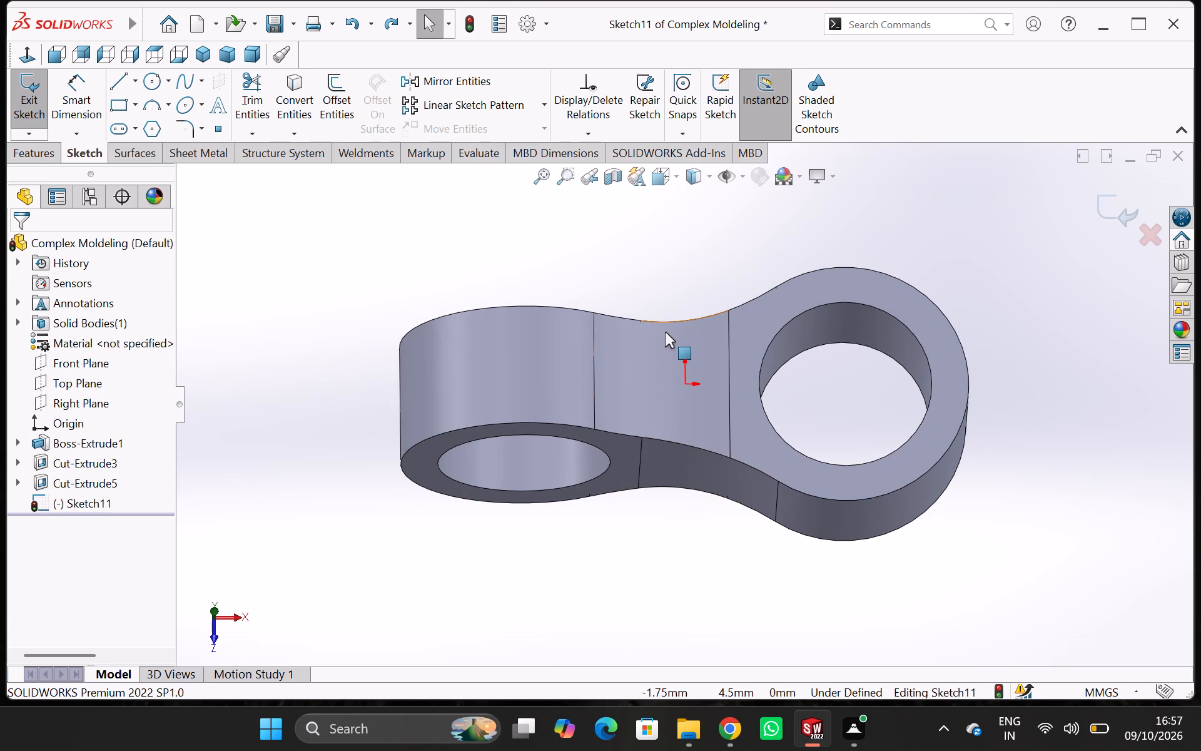
scroll(708, 300, "up", 1)
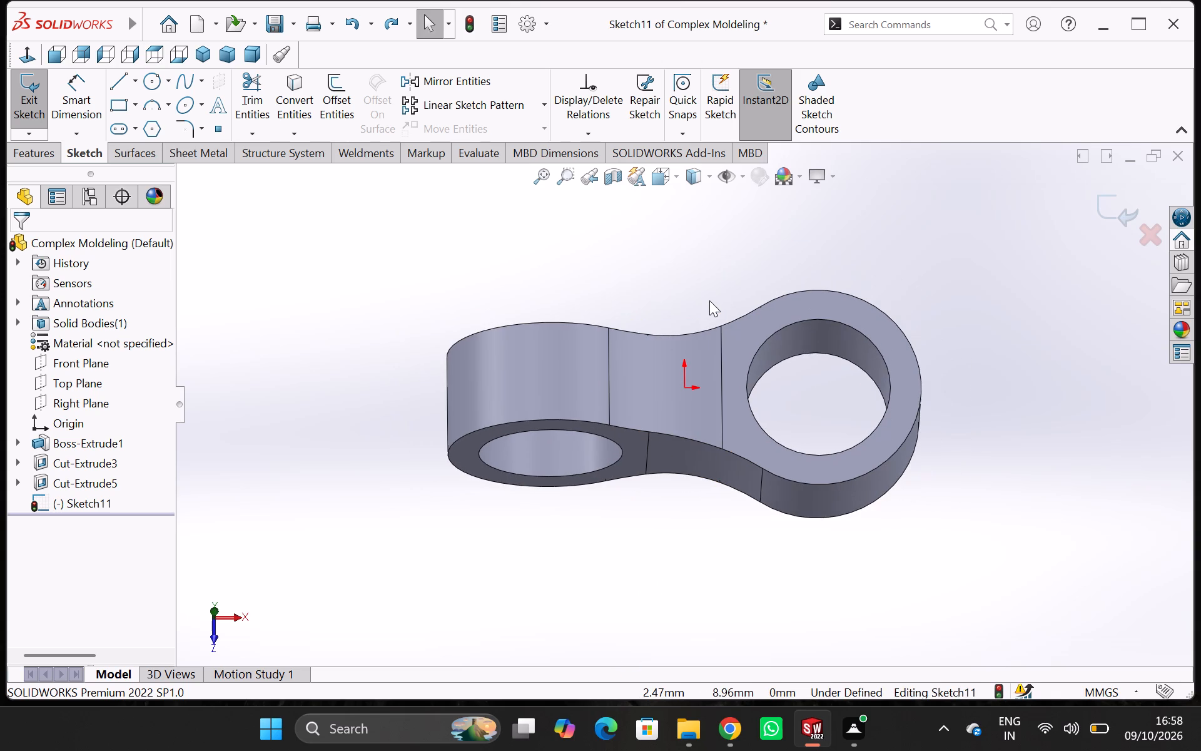
scroll(651, 457, "down", 1)
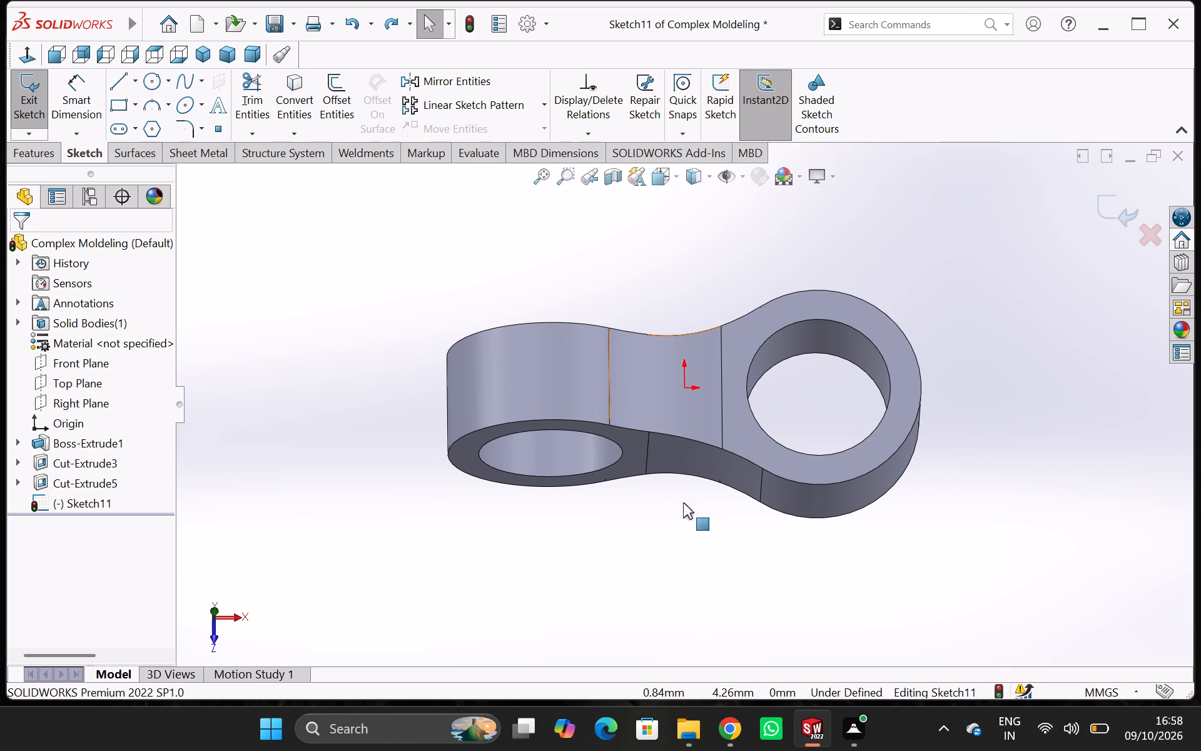
scroll(683, 503, "down", 1)
scroll(707, 536, "up", 2)
scroll(757, 506, "down", 2)
scroll(757, 506, "up", 3)
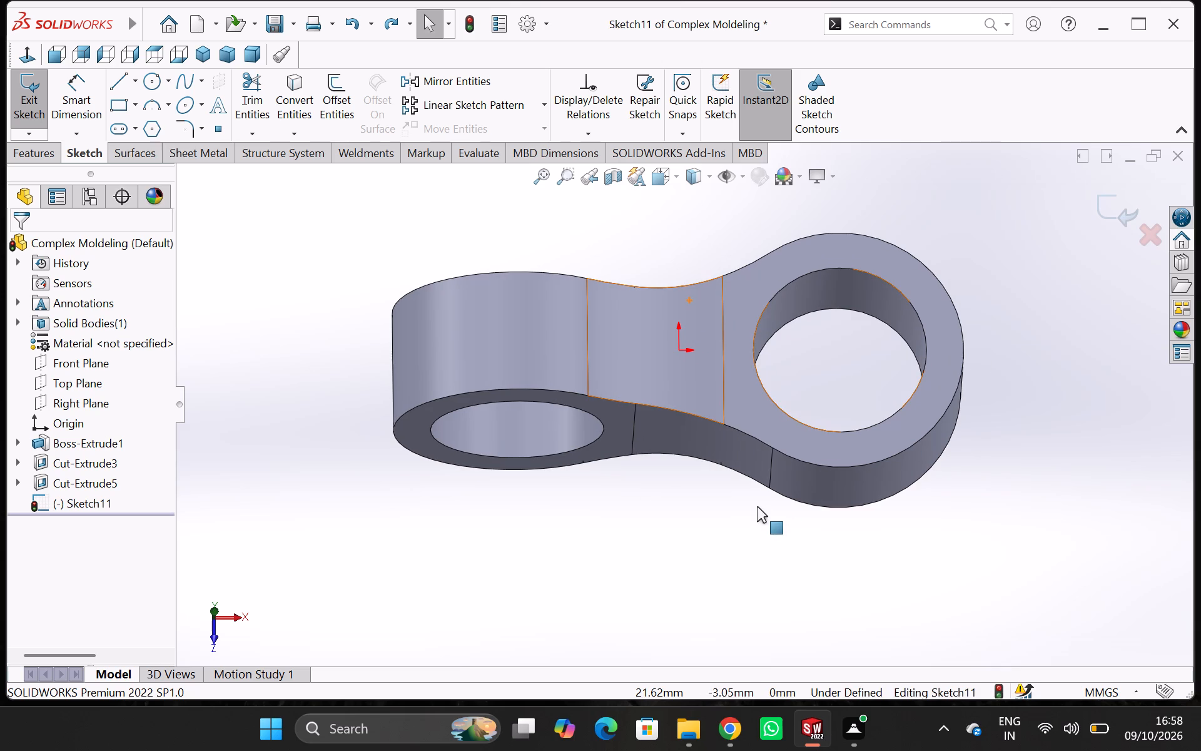
scroll(751, 506, "down", 2)
scroll(749, 508, "up", 4)
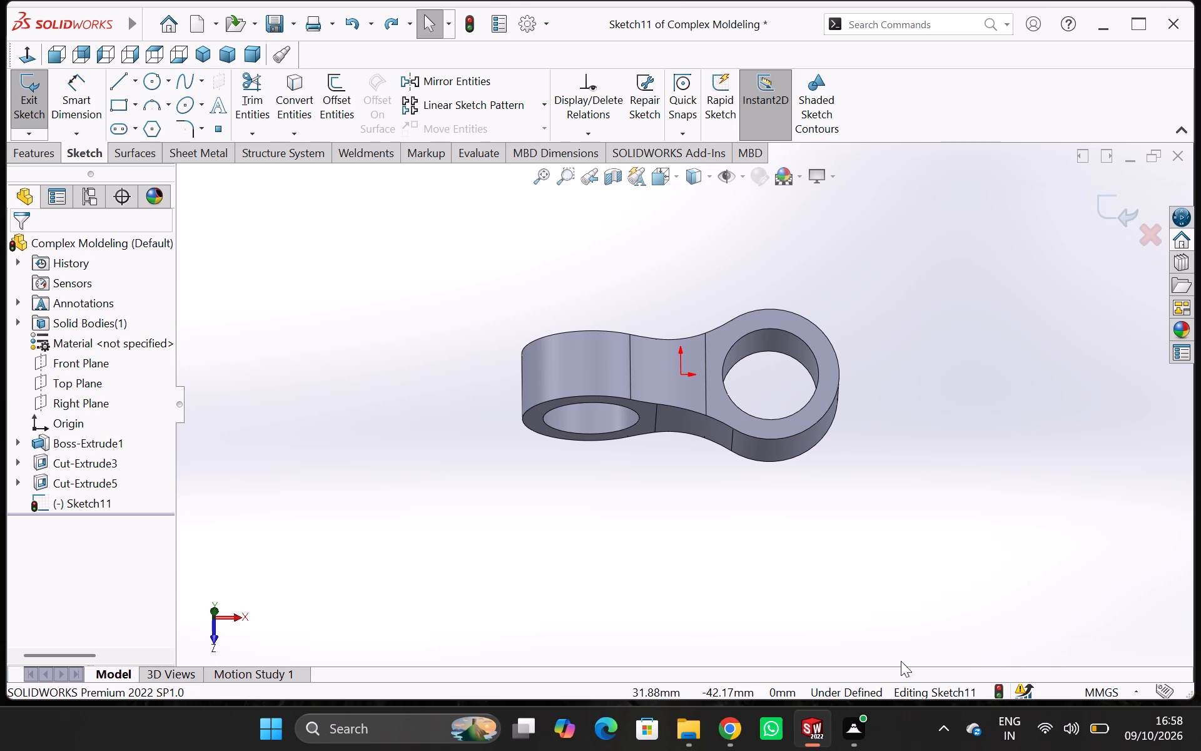
scroll(692, 325, "down", 6)
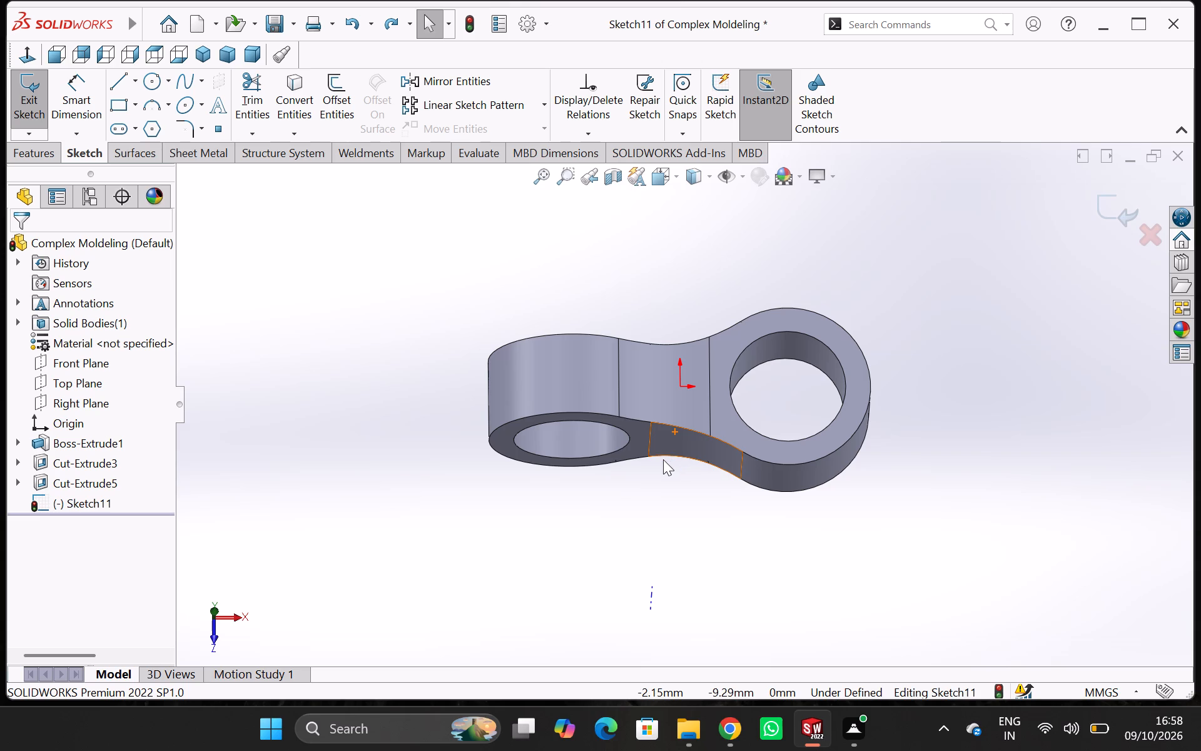
scroll(667, 449, "down", 8)
scroll(695, 512, "down", 2)
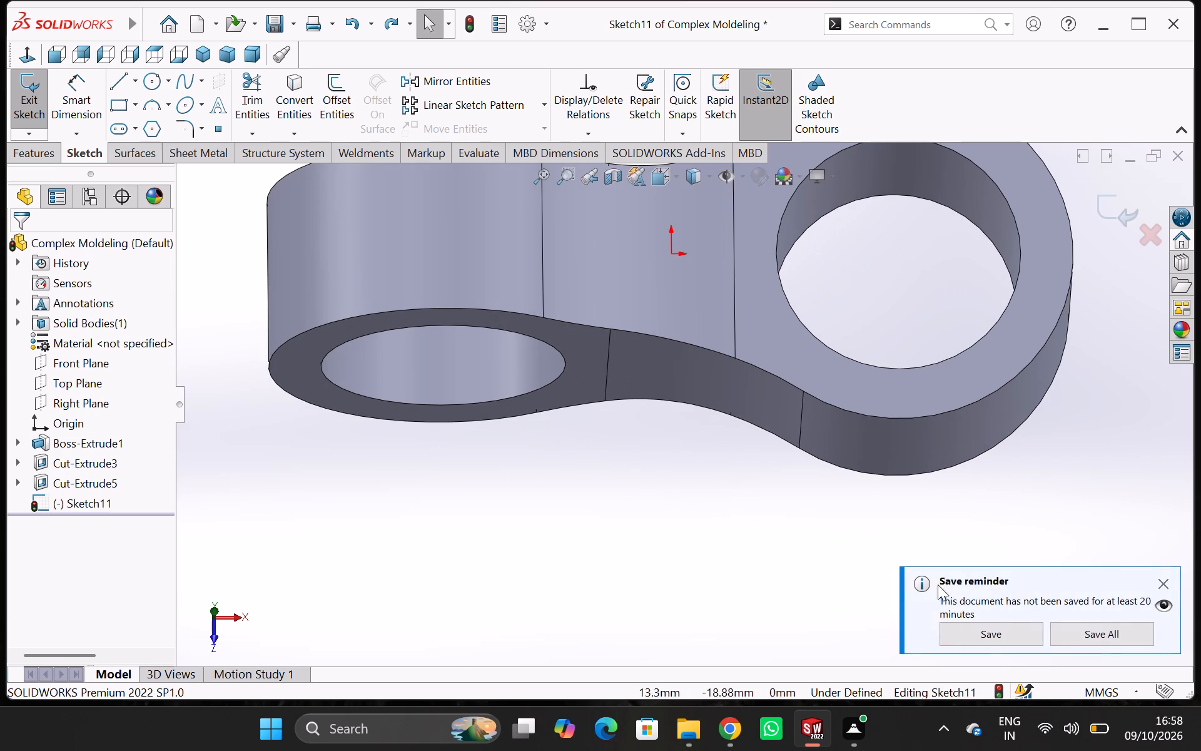
scroll(948, 591, "down", 1)
Dismiss the save reminder without saving.
left_click(1170, 588)
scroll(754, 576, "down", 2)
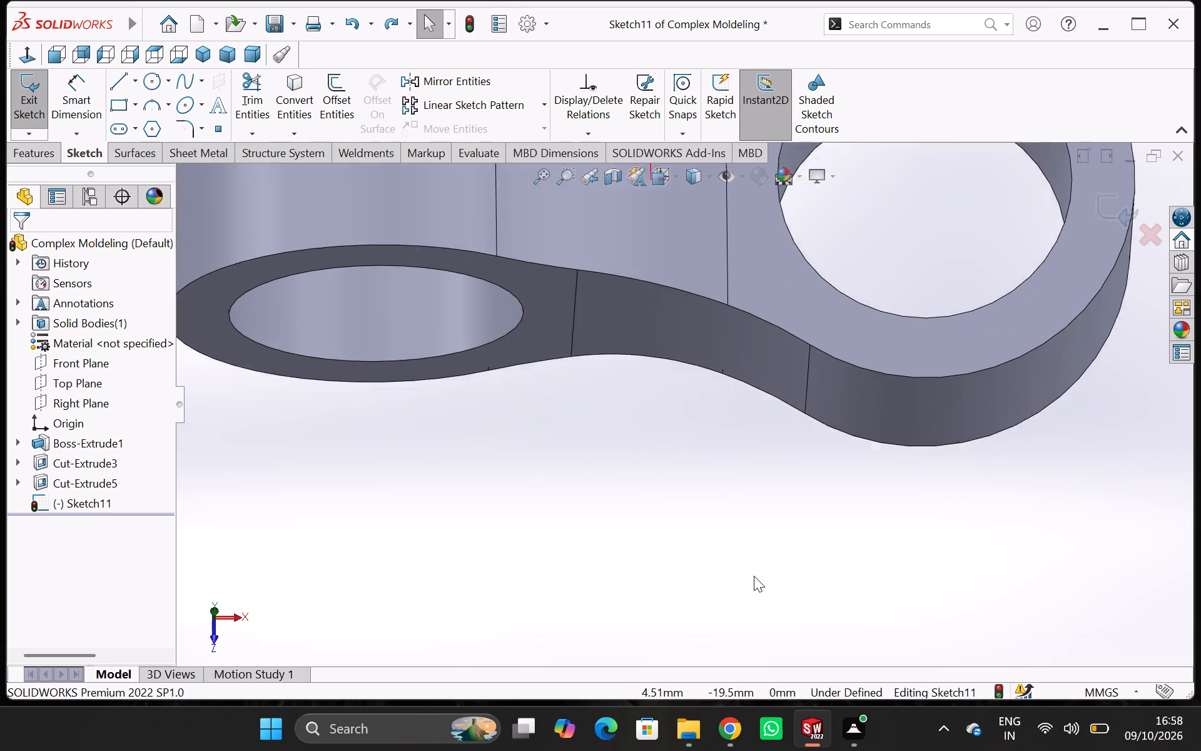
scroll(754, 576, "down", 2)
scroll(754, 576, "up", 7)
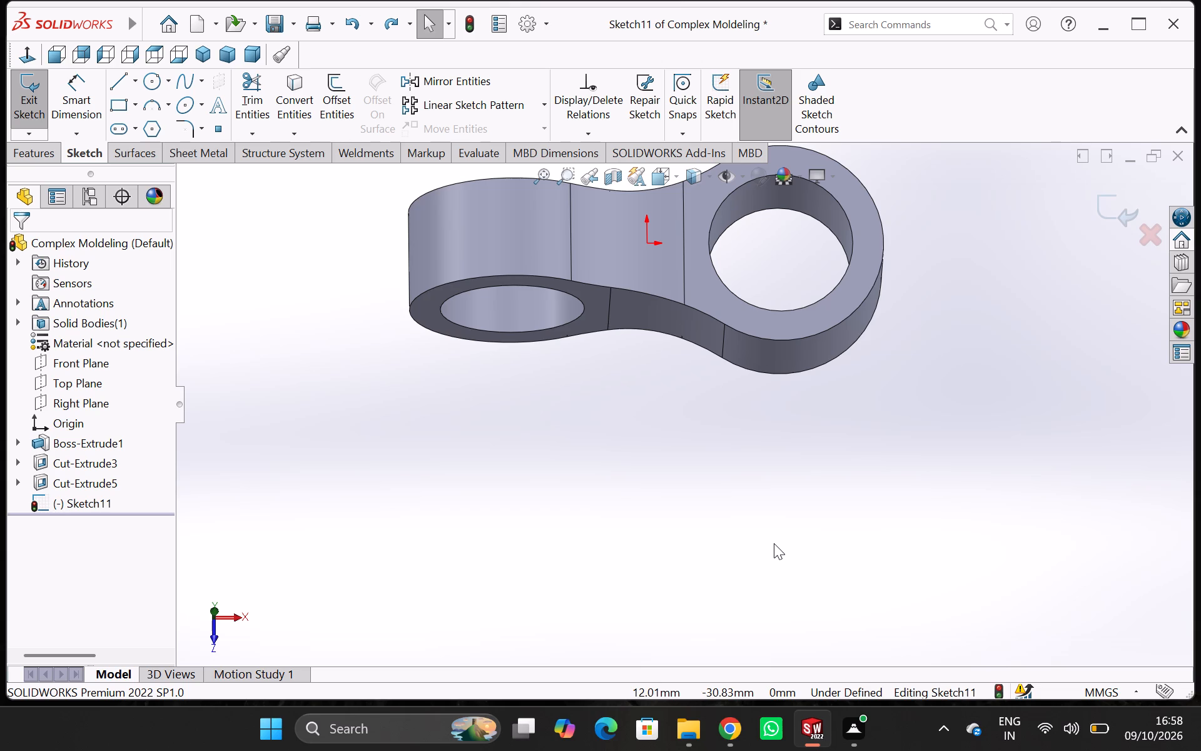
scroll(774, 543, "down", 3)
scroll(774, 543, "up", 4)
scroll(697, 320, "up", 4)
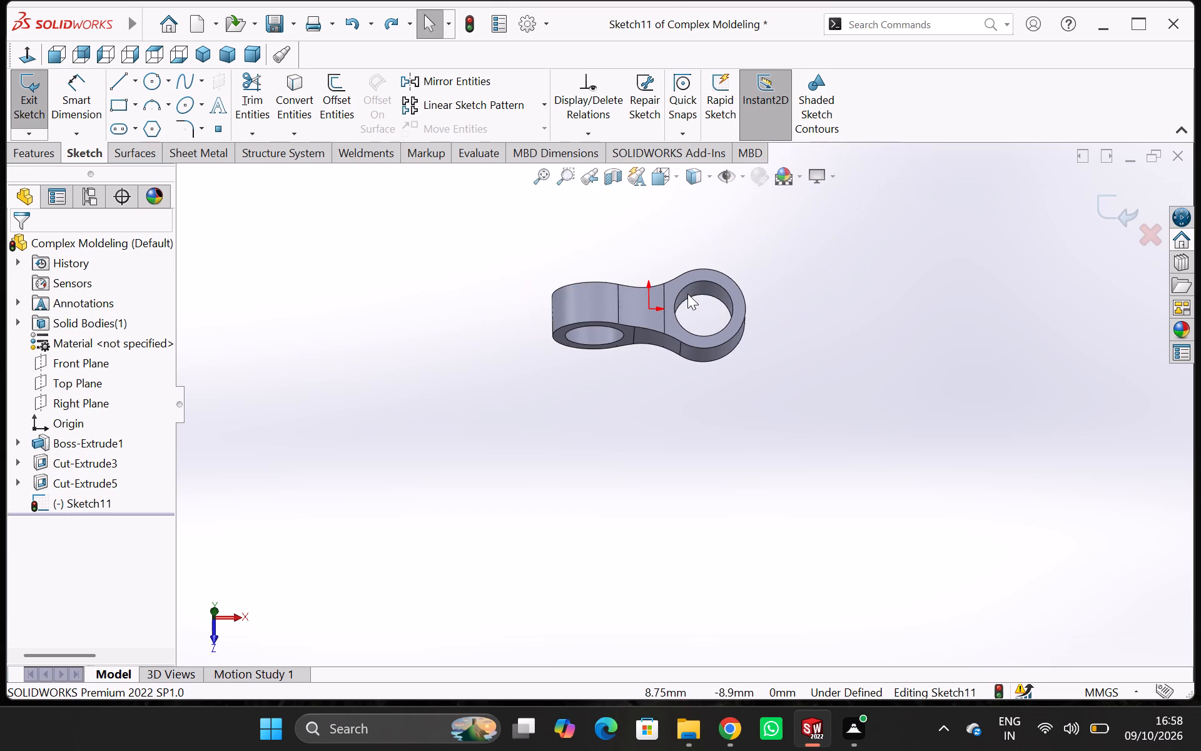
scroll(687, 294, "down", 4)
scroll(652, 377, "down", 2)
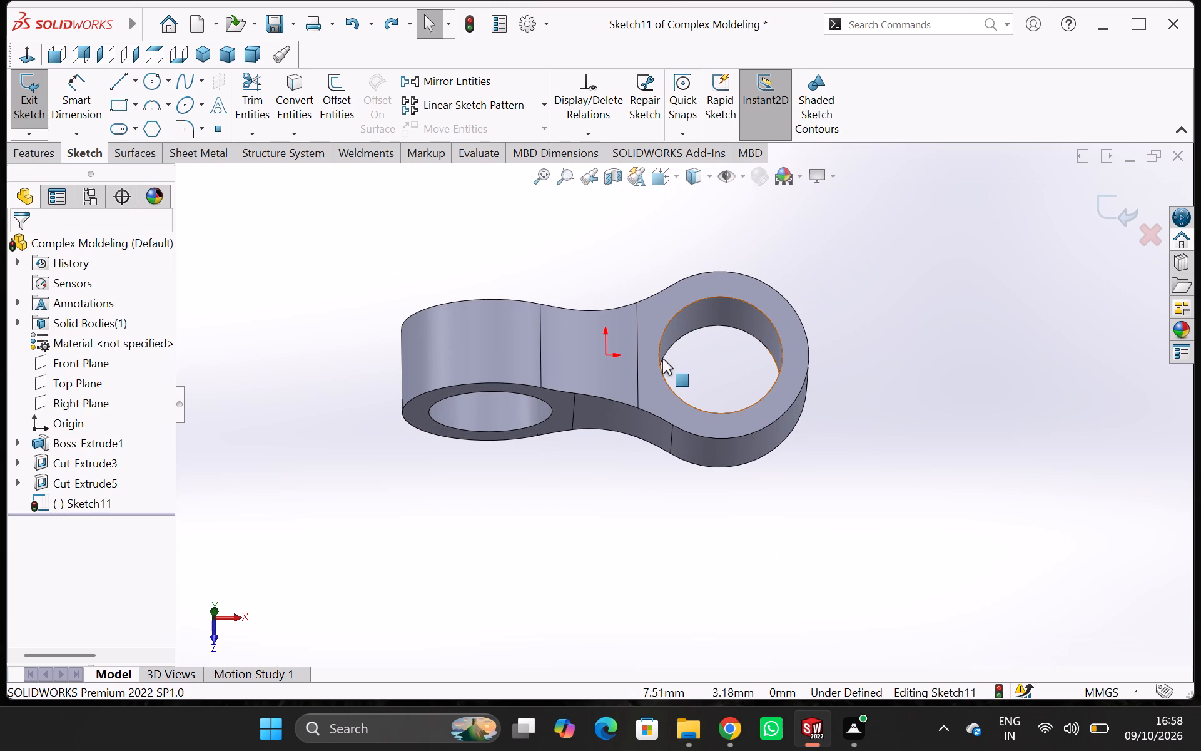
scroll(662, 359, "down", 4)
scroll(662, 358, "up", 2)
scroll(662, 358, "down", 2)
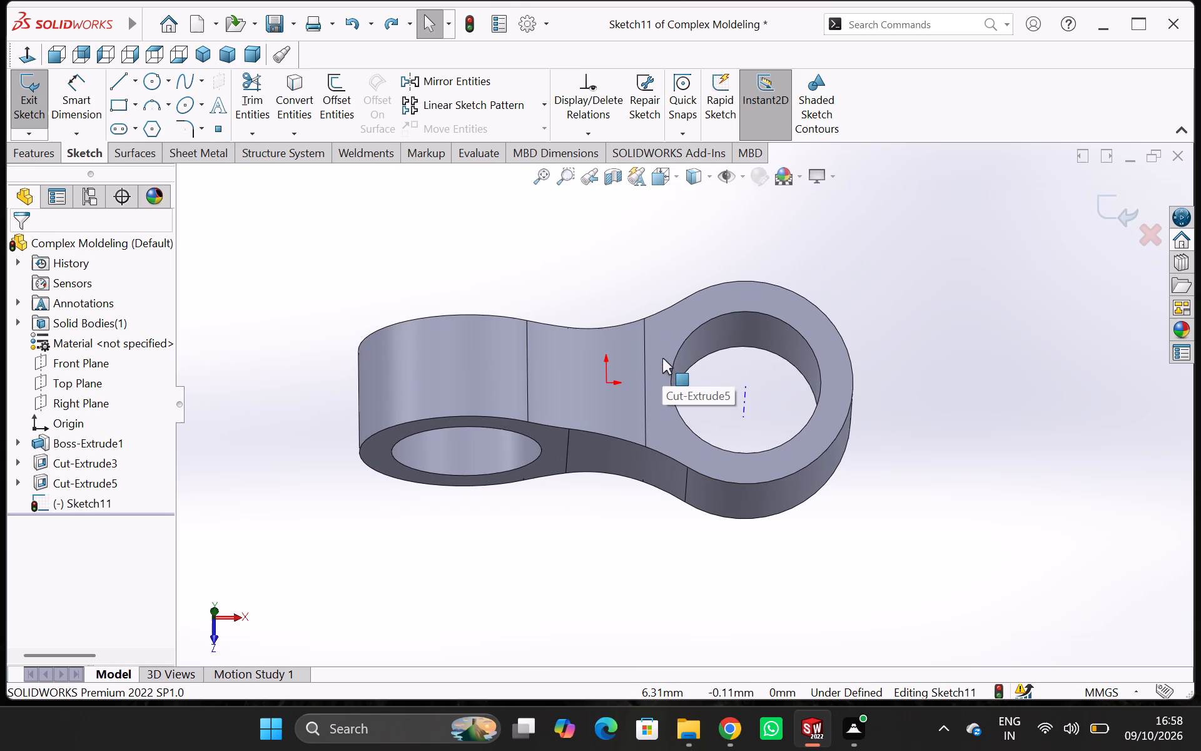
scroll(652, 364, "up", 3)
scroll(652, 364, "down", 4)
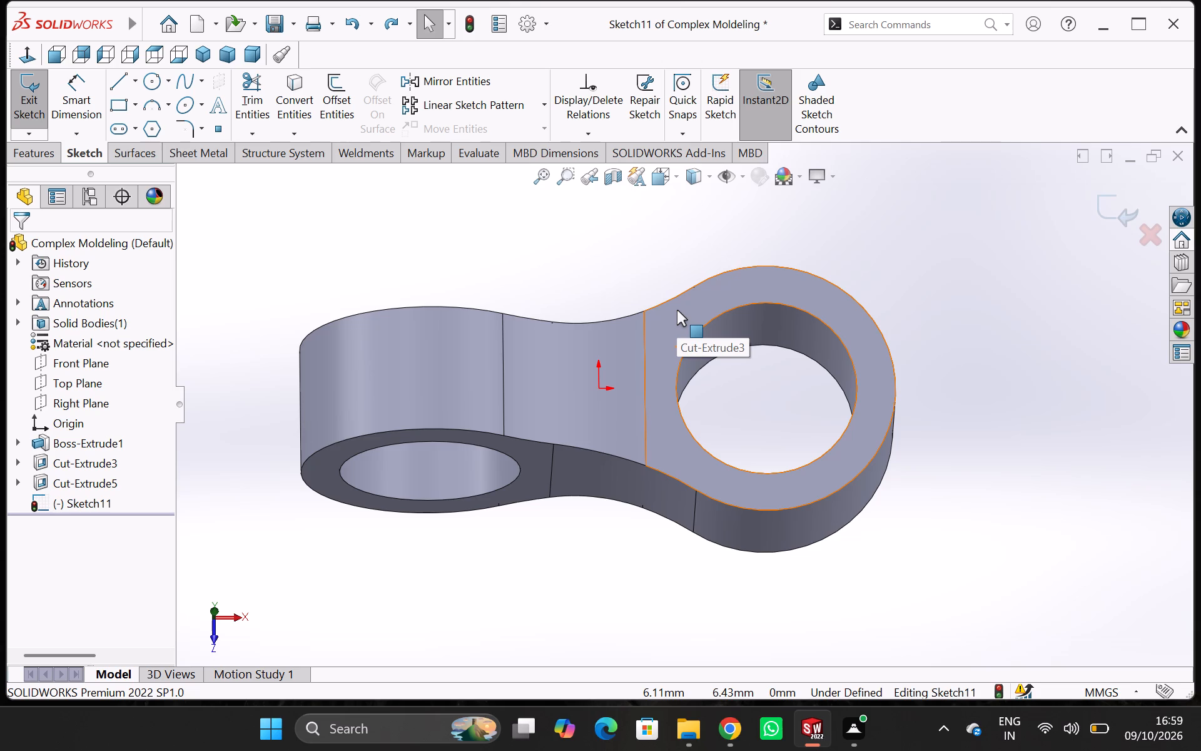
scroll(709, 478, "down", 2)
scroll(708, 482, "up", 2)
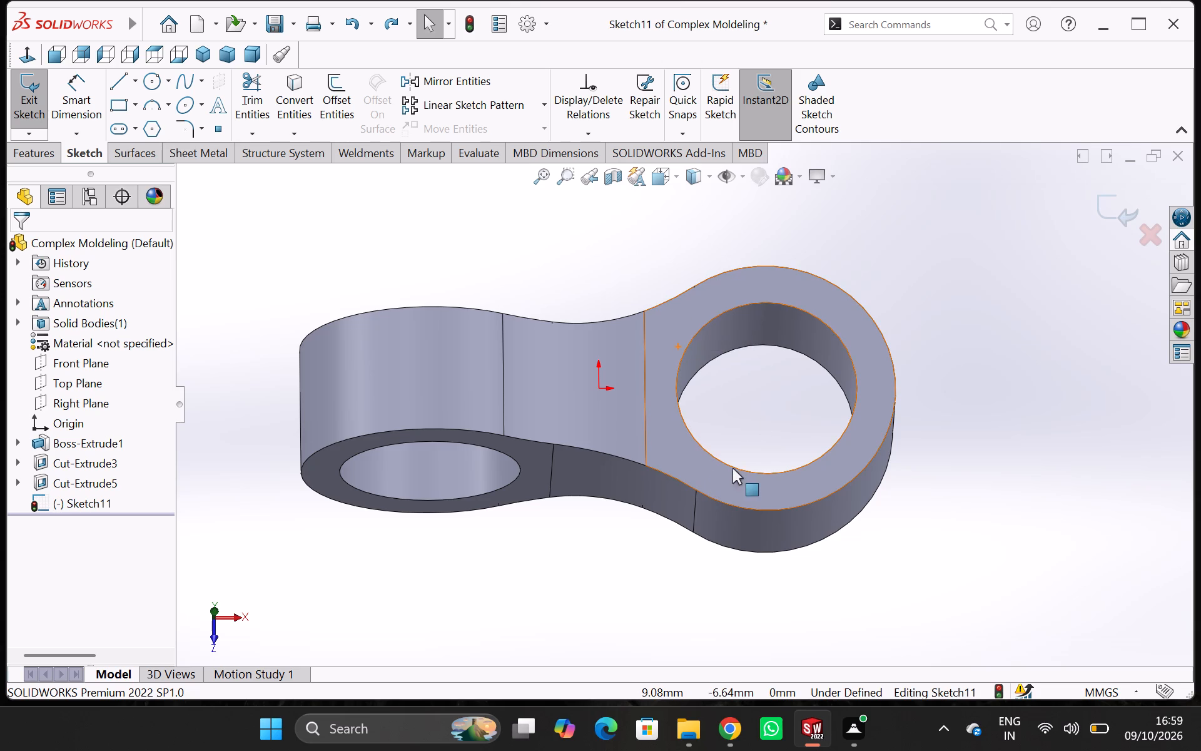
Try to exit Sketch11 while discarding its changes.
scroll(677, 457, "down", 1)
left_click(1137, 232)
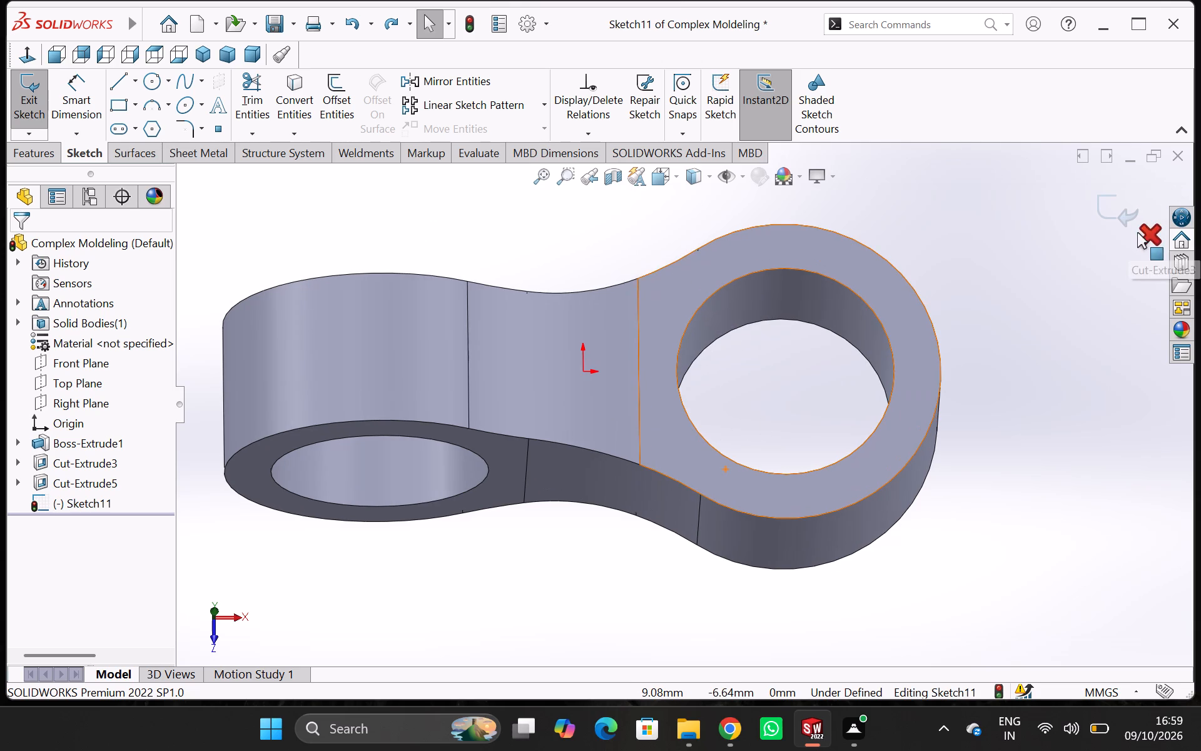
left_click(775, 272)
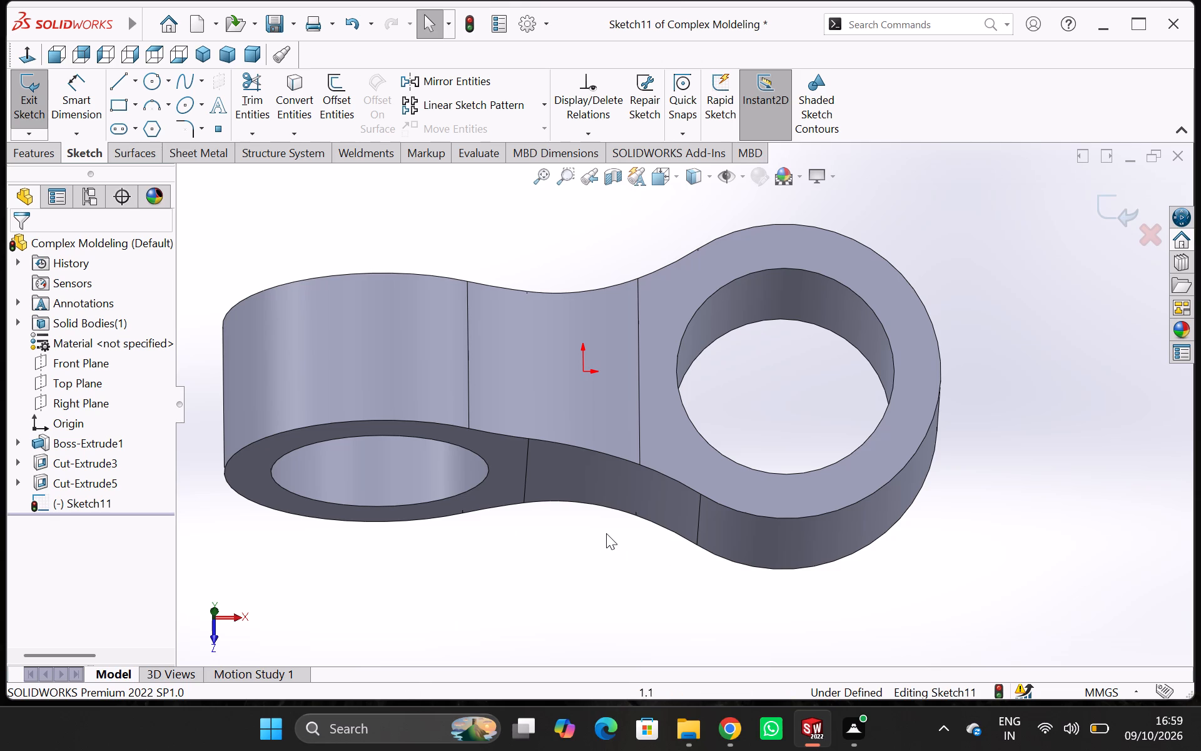
Examine the finished link's two bored ring ends and connecting neck from tilted angles, close up and as a whole.
scroll(609, 533, "down", 3)
scroll(609, 536, "up", 3)
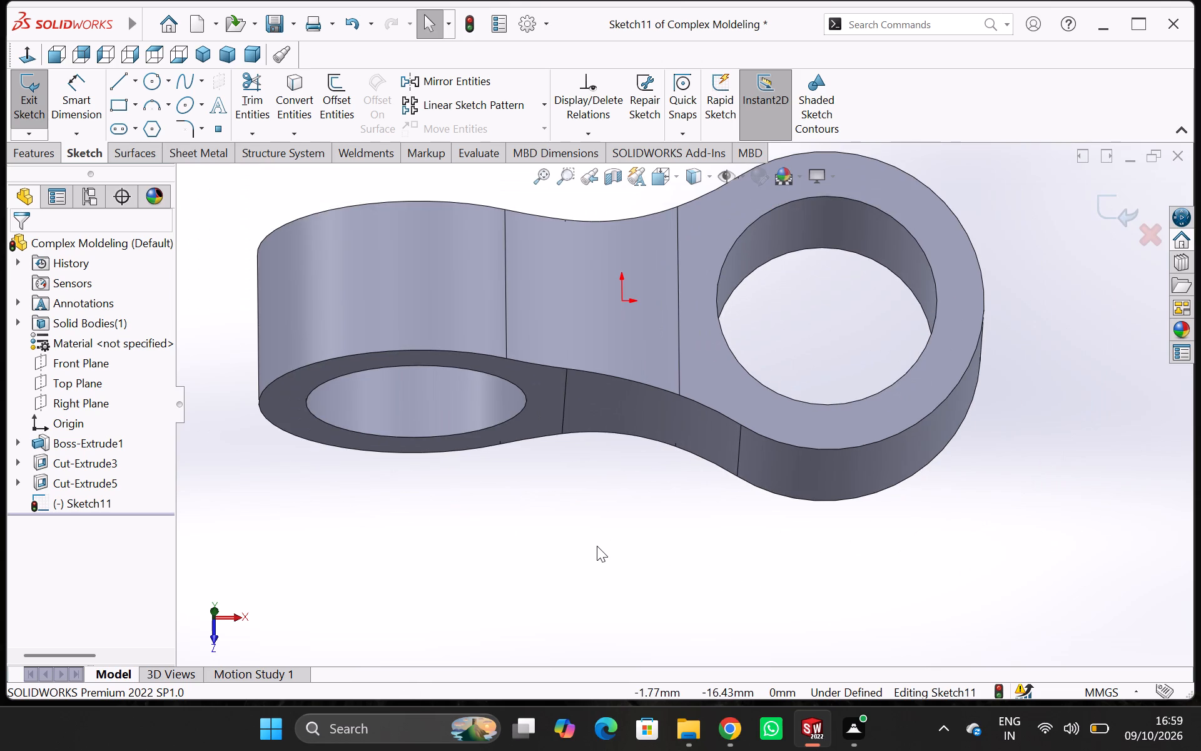
middle_click_drag(596, 546, 621, 487)
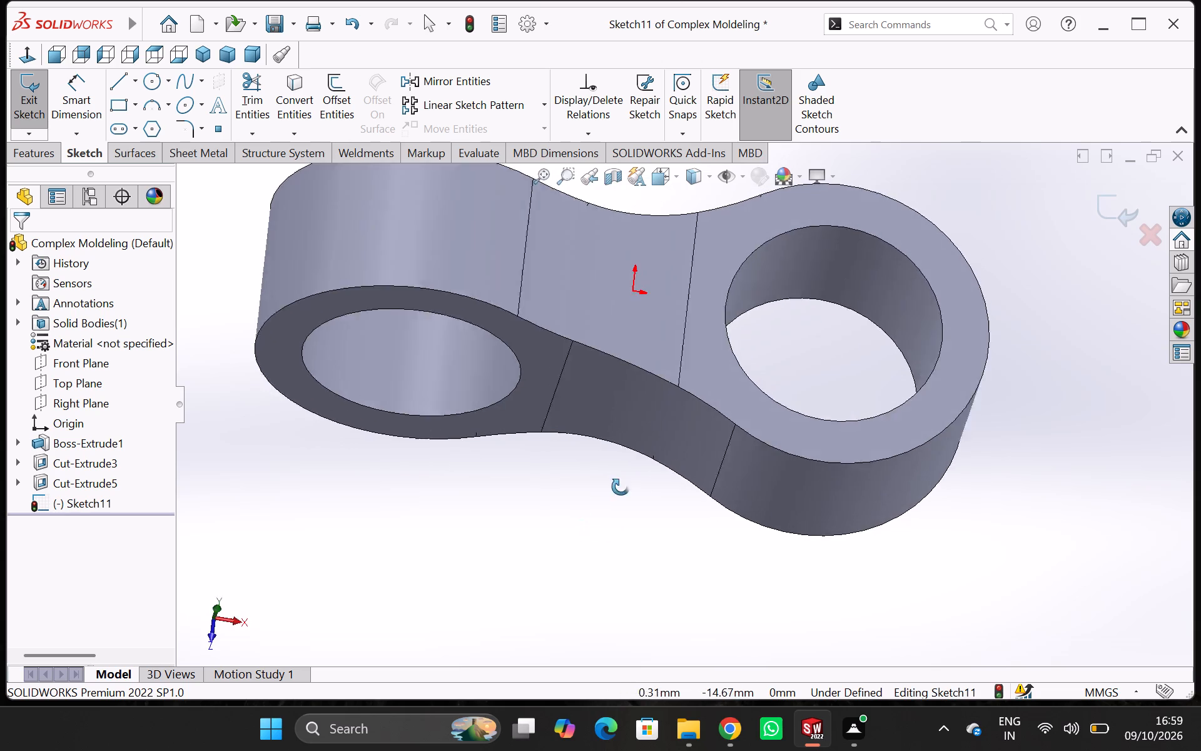
middle_click_drag(621, 487, 577, 503)
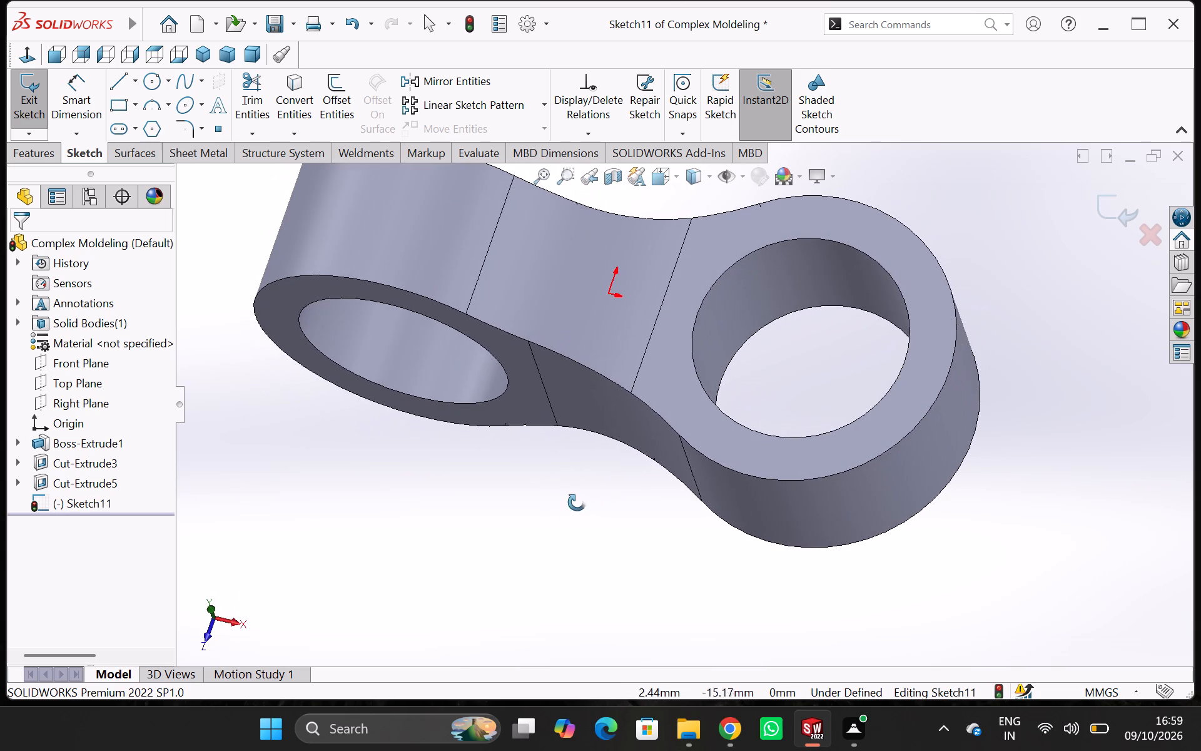
middle_click_drag(577, 503, 590, 481)
scroll(547, 518, "down", 1)
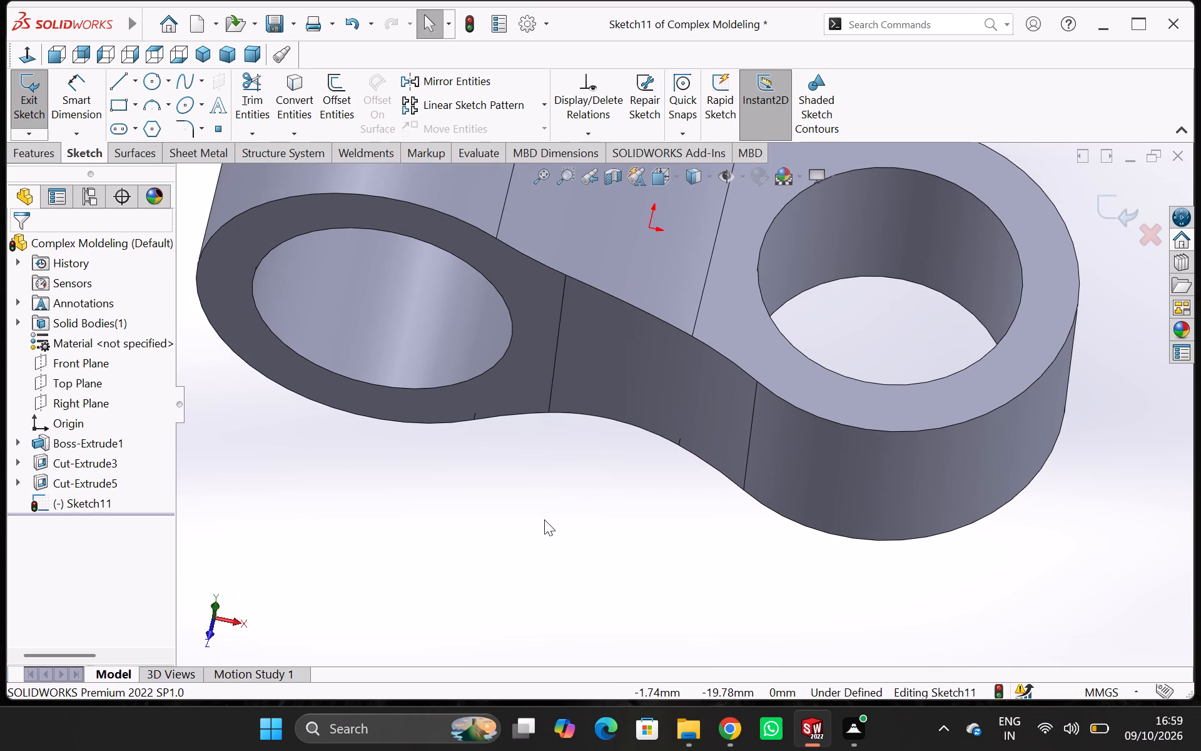
scroll(544, 519, "down", 2)
scroll(544, 519, "up", 5)
scroll(594, 496, "up", 1)
middle_click_drag(594, 496, 587, 507)
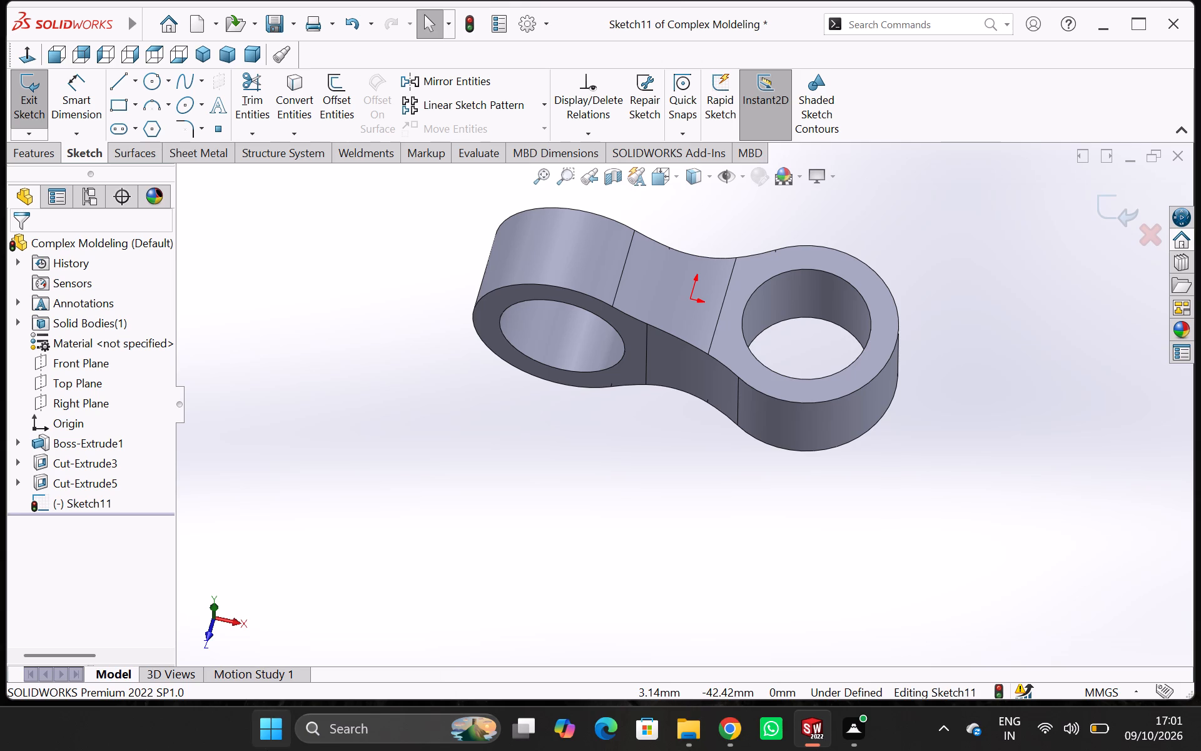
scroll(245, 750, "down", 3)
scroll(251, 740, "up", 3)
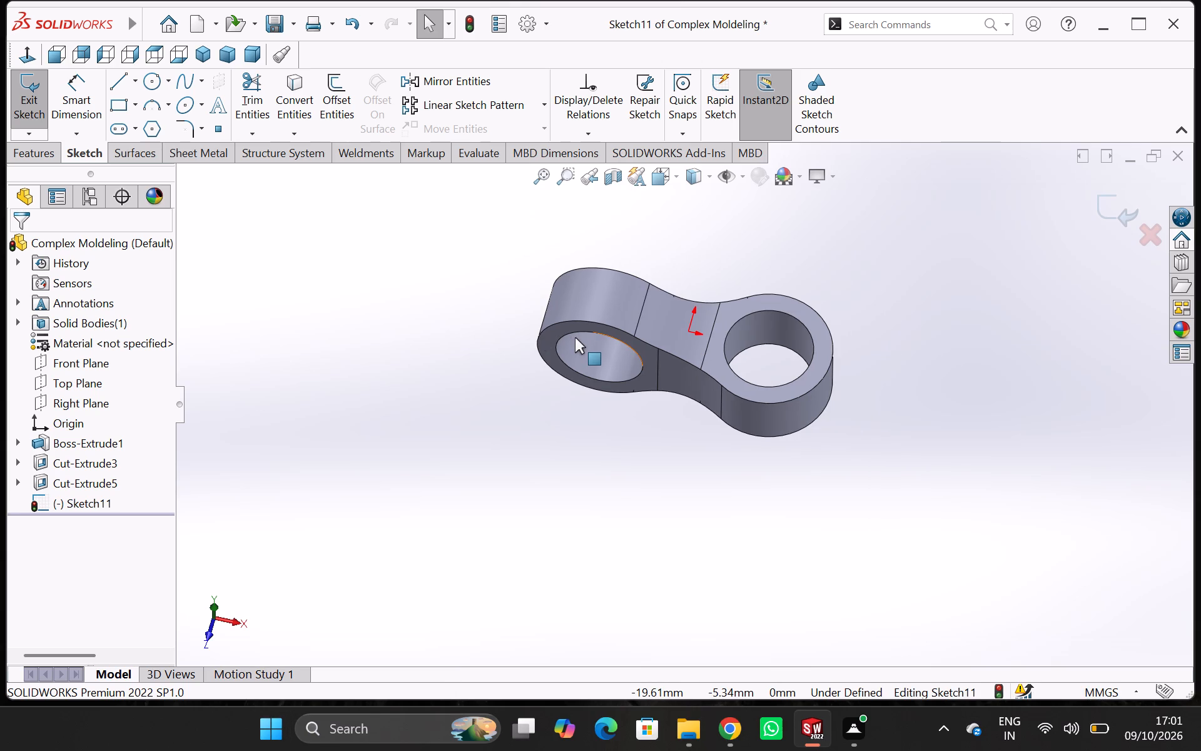
scroll(572, 347, "down", 1)
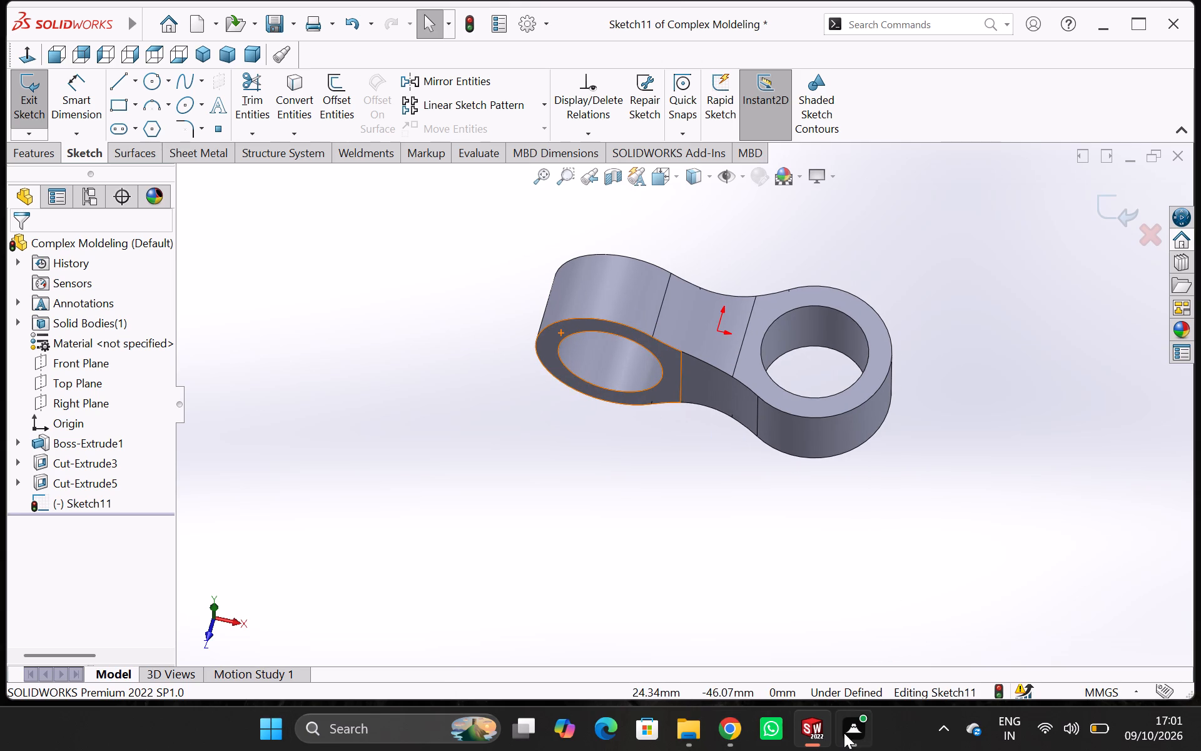